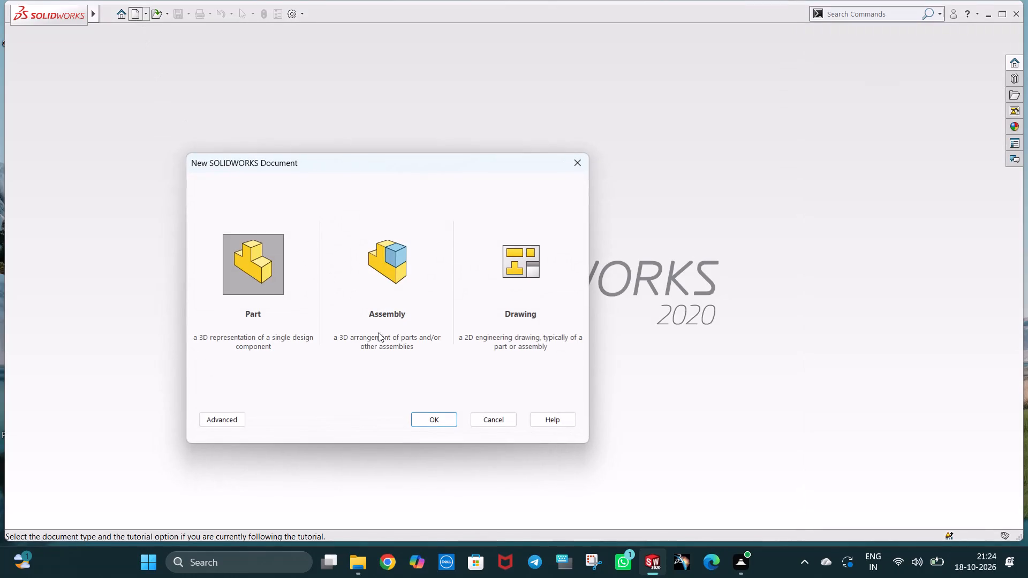
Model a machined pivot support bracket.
Create a new part document and open a new sketch on the Front Plane.
{"action": "left_click", "coordinate": [432, 417]}
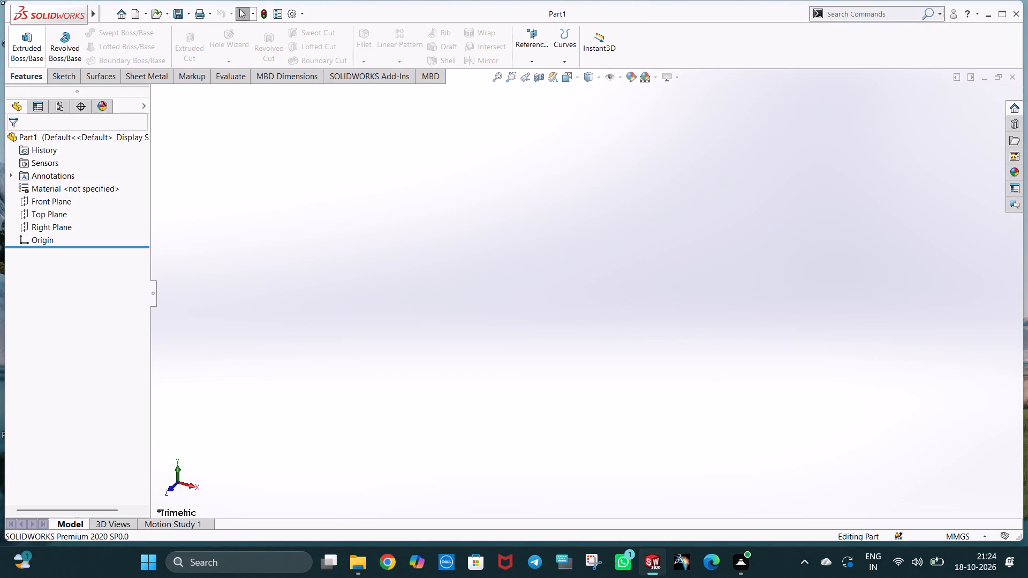
{"action": "left_click", "coordinate": [32, 203]}
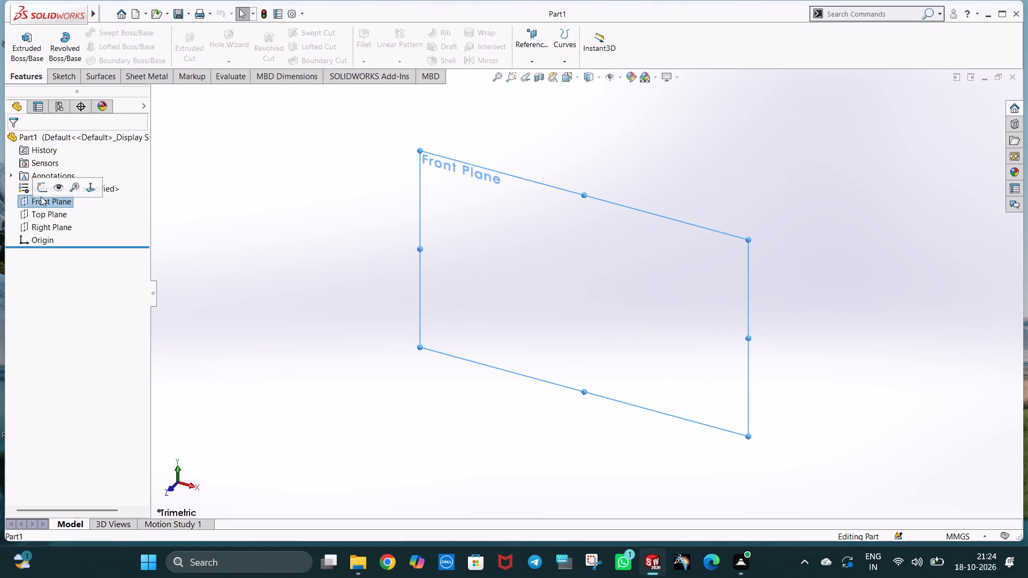
{"action": "left_click", "coordinate": [43, 187]}
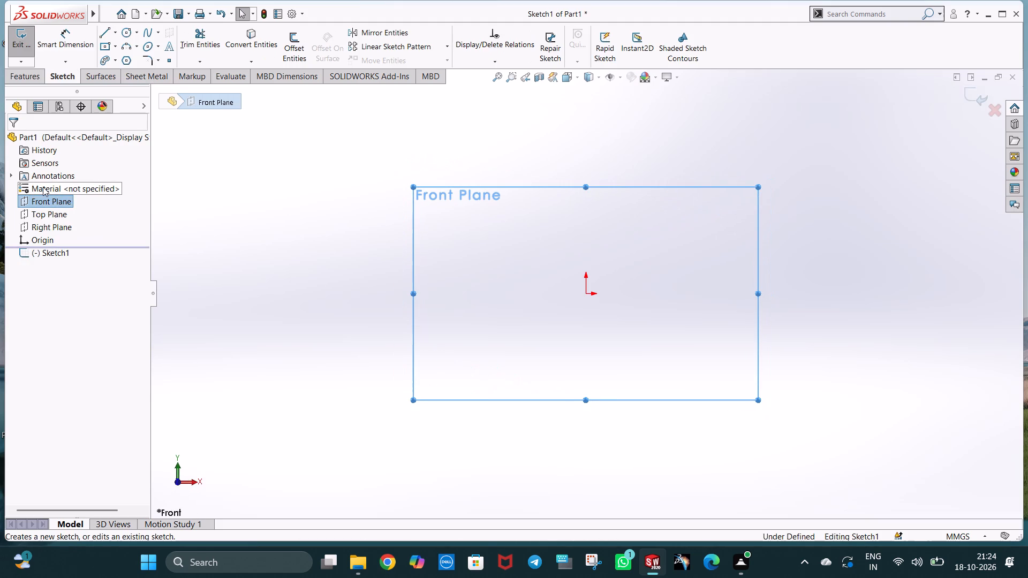
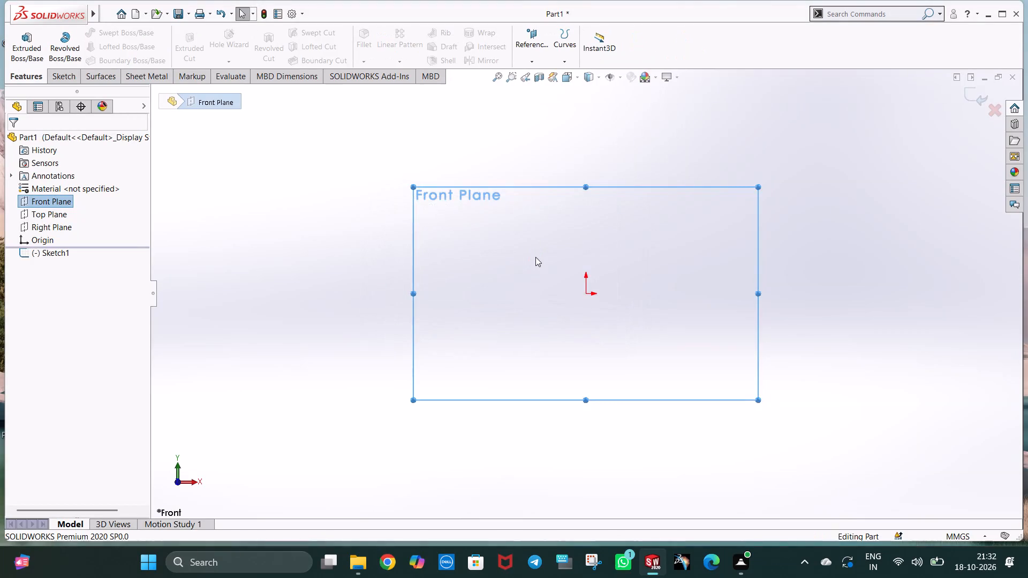
Save the part to the Desktop as Pivot support bracket.
{"action": "key", "text": "BackSpace"}
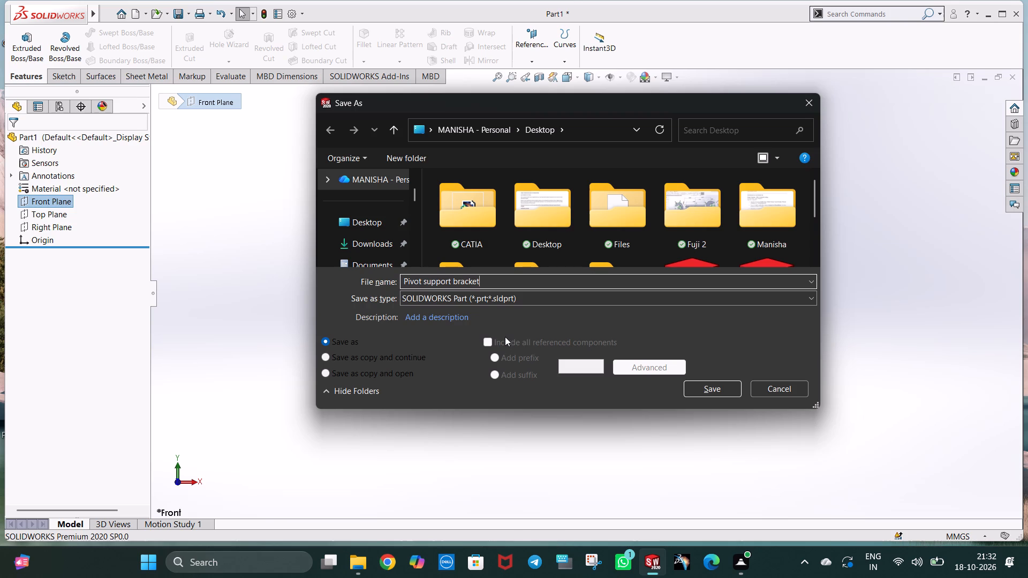
{"action": "left_click", "coordinate": [371, 220]}
{"action": "left_click", "coordinate": [701, 389]}
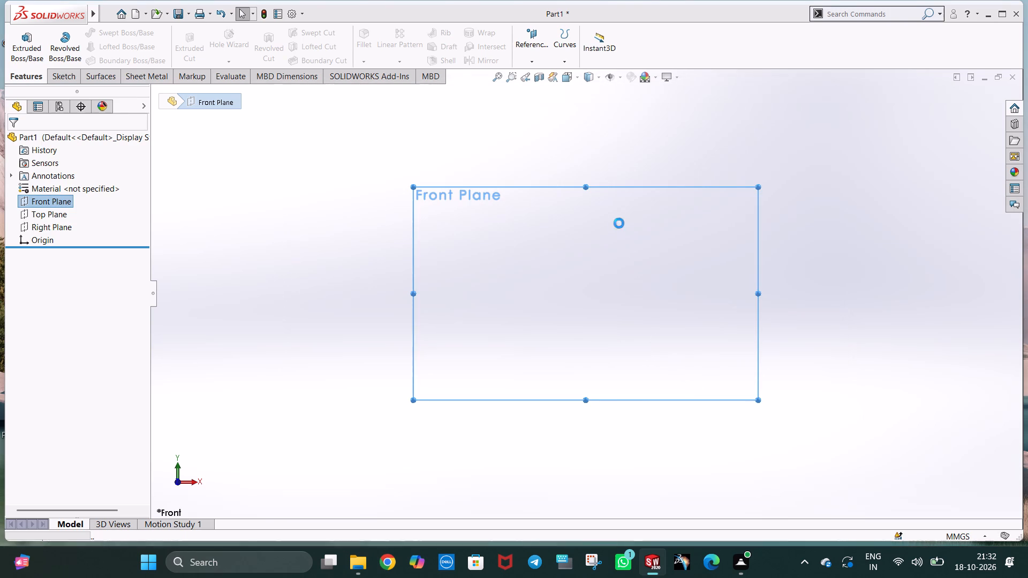
Open a new sketch on the Top Plane.
{"action": "left_click", "coordinate": [59, 218]}
{"action": "left_click", "coordinate": [66, 203]}
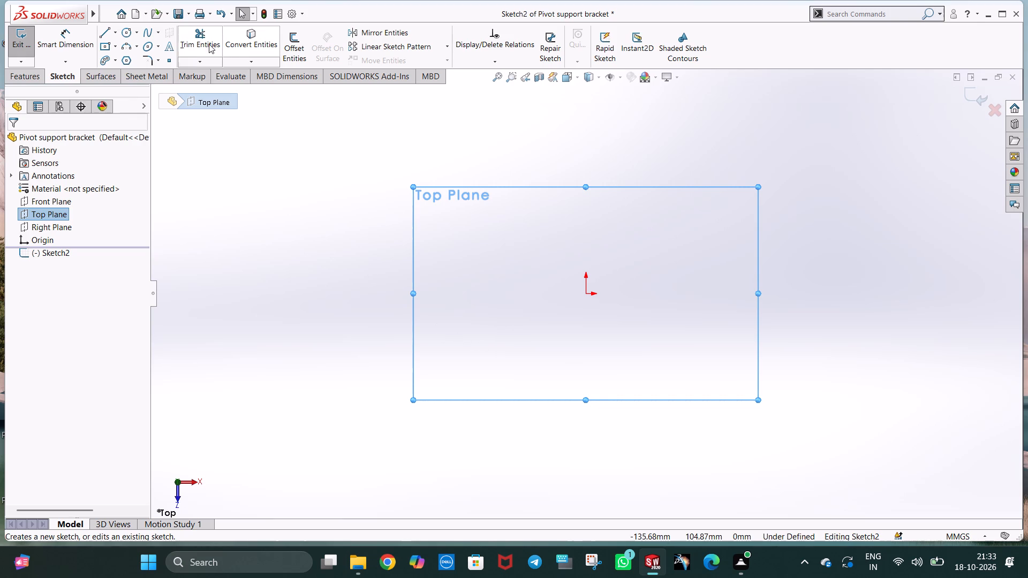
Sketch a 16 mm vertical line up from the origin and a 12 mm horizontal line extending right from its upper end.
{"action": "left_click", "coordinate": [103, 32]}
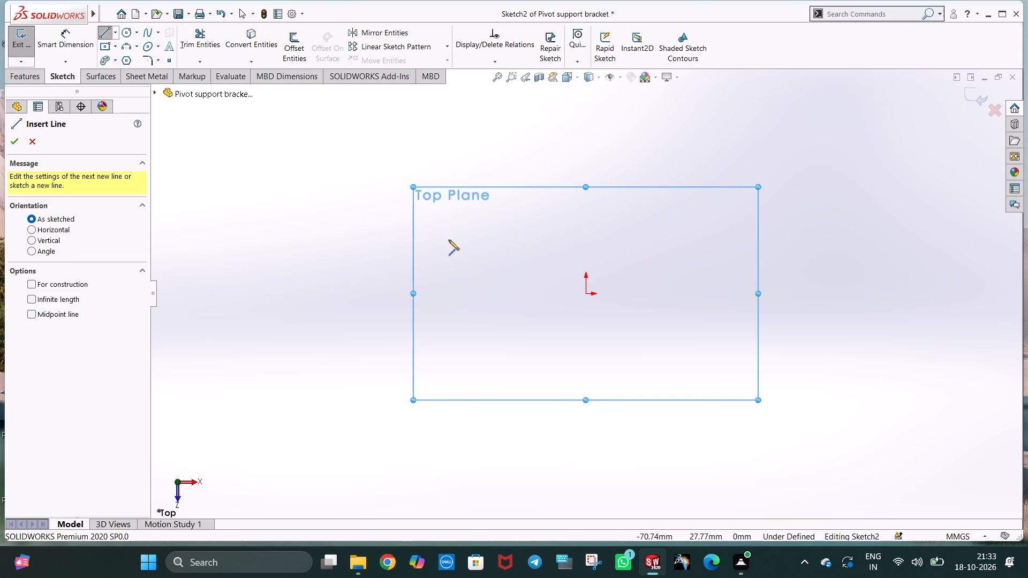
{"action": "left_click", "coordinate": [586, 294]}
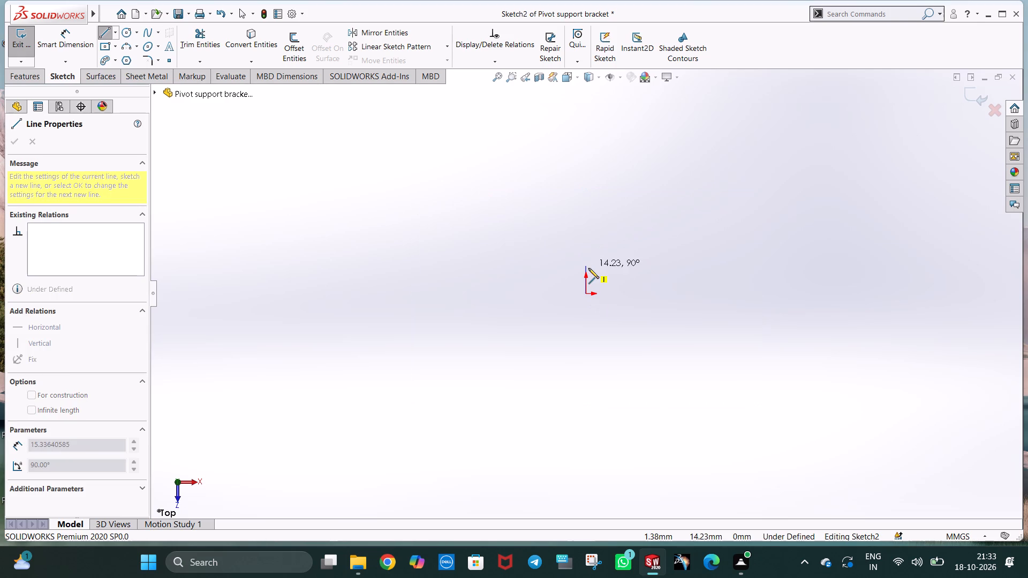
{"action": "left_click", "coordinate": [588, 268]}
{"action": "type", "text": "16"}
{"action": "key", "text": "Return"}
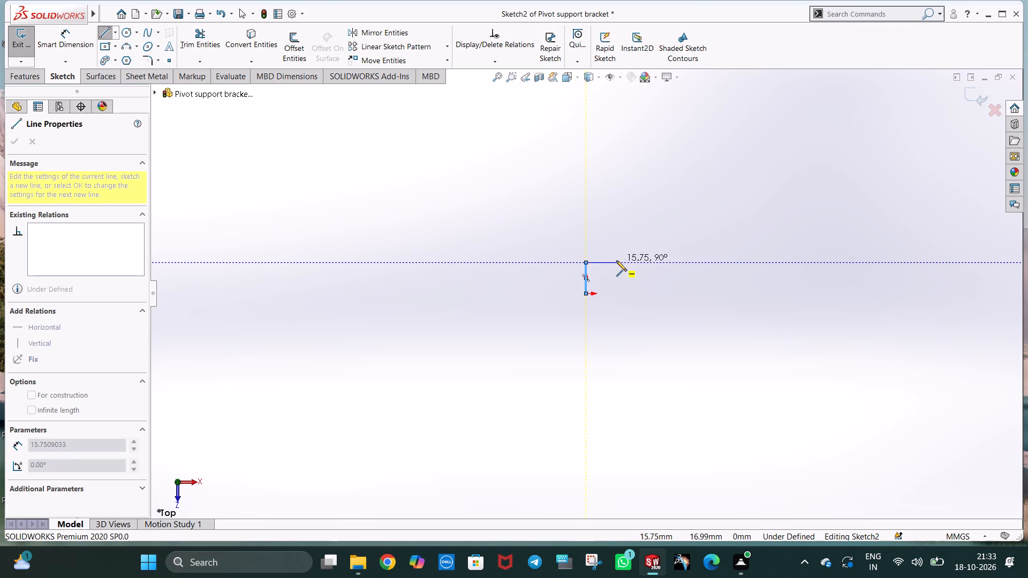
{"action": "left_click", "coordinate": [604, 263]}
{"action": "type", "text": "12"}
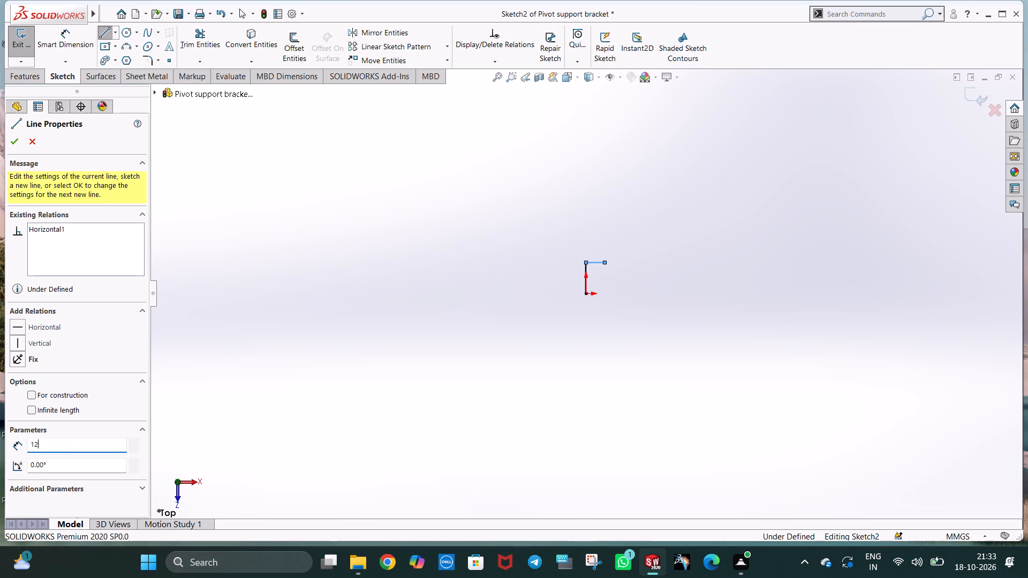
{"action": "key", "text": "Return"}
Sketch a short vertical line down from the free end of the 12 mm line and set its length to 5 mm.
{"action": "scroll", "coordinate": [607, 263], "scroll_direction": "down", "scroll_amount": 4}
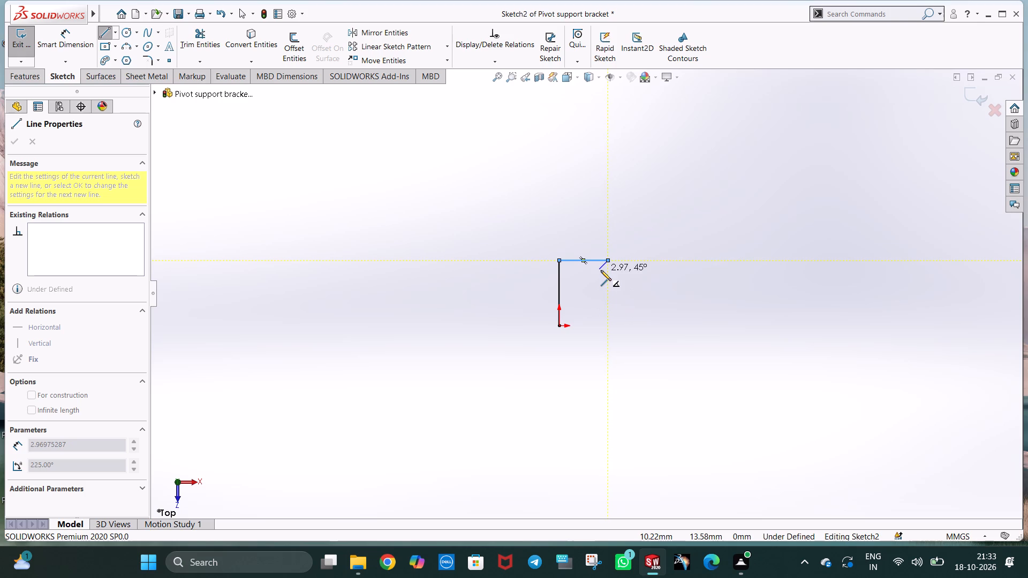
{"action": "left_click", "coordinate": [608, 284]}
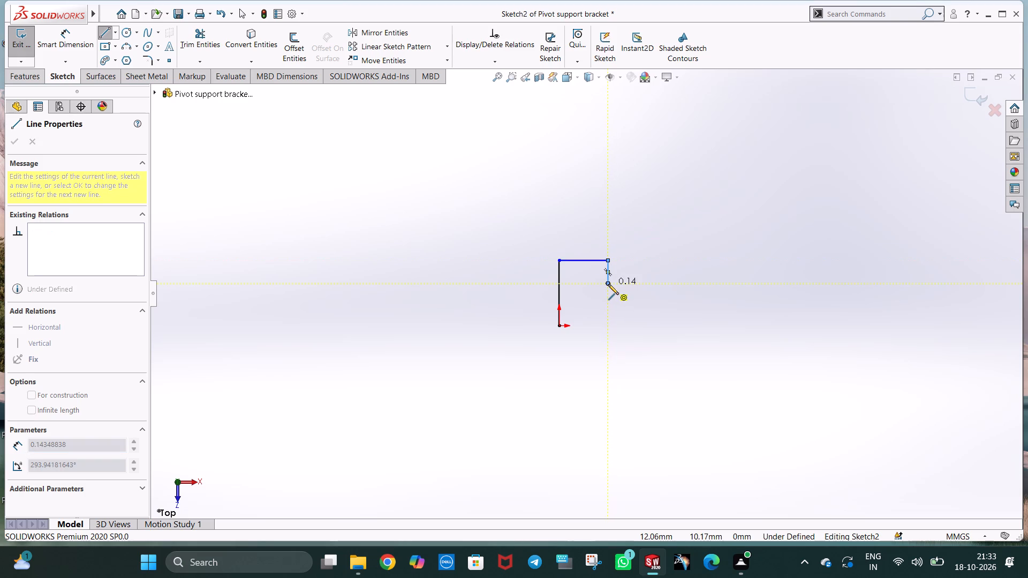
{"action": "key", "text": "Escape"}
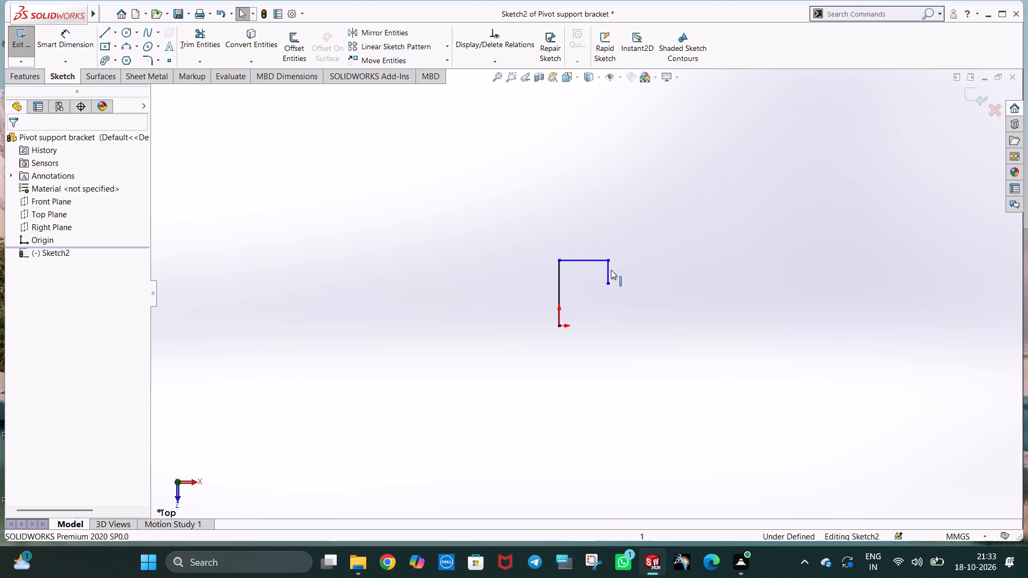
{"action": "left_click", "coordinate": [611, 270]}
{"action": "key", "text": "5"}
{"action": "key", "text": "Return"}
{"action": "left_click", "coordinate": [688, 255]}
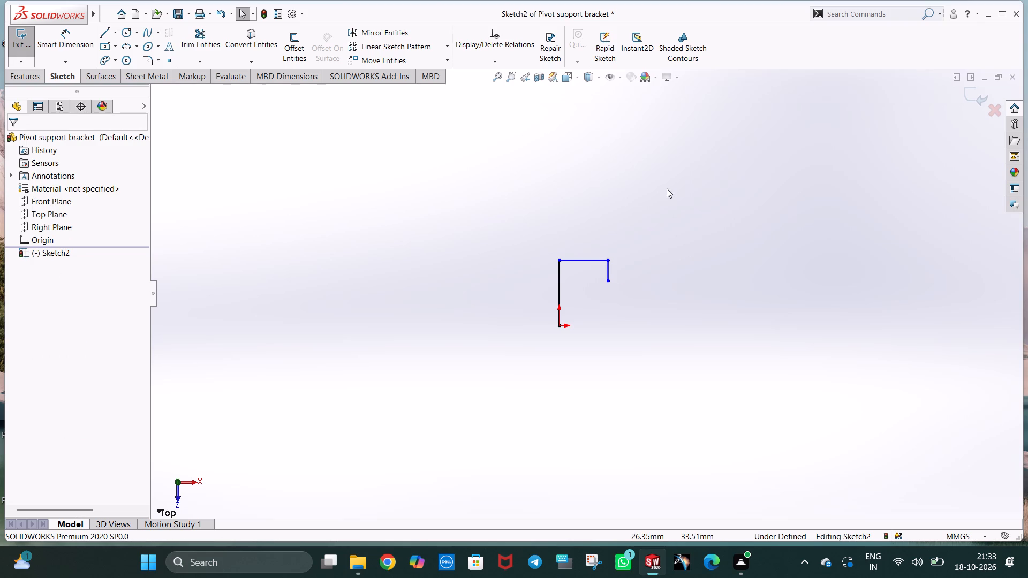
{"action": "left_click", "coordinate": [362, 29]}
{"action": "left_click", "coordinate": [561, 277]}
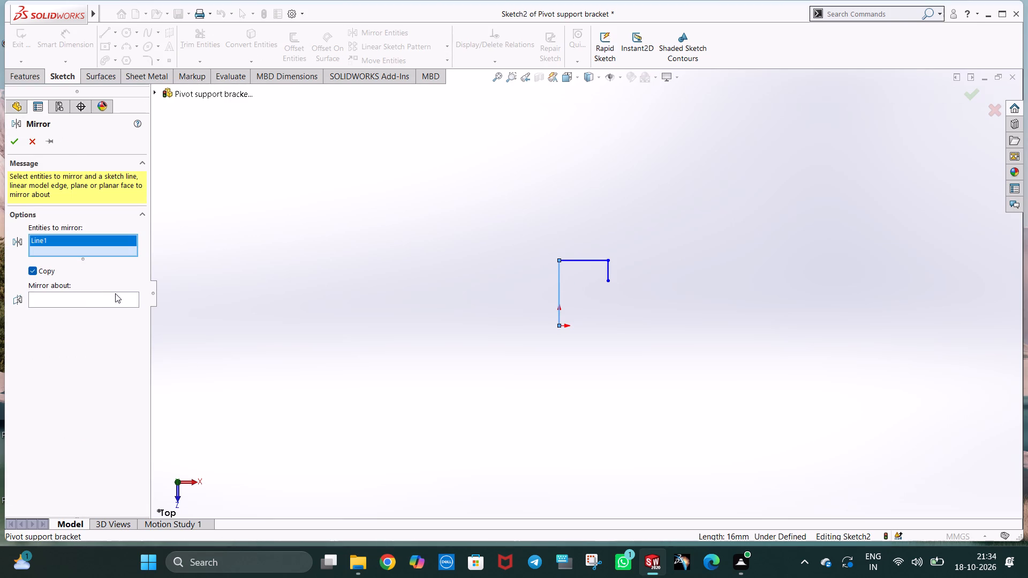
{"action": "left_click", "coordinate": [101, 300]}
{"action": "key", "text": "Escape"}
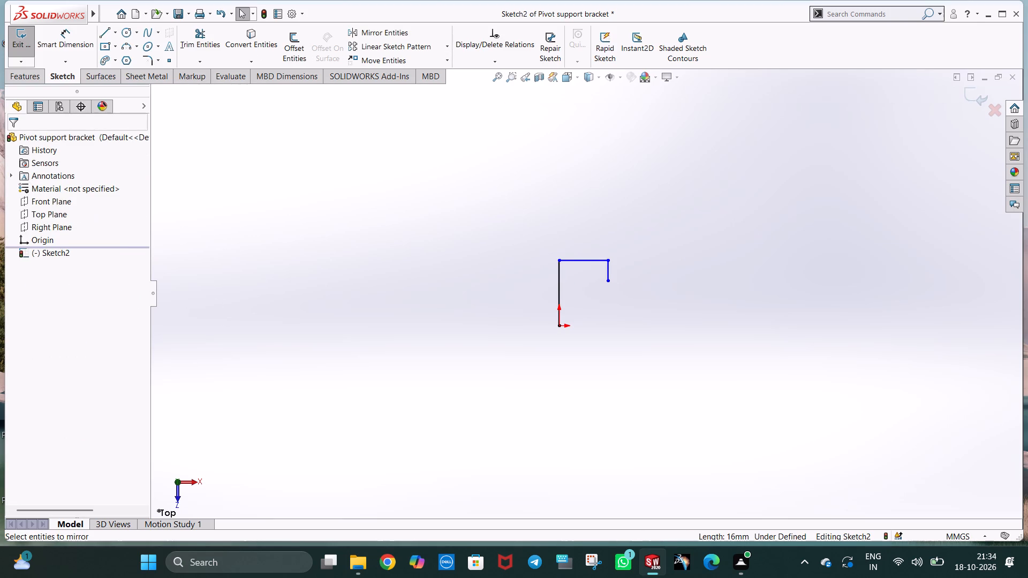
Sketch a horizontal centerline about 37 mm long extending right from the origin.
{"action": "left_click", "coordinate": [115, 34]}
{"action": "left_click", "coordinate": [126, 59]}
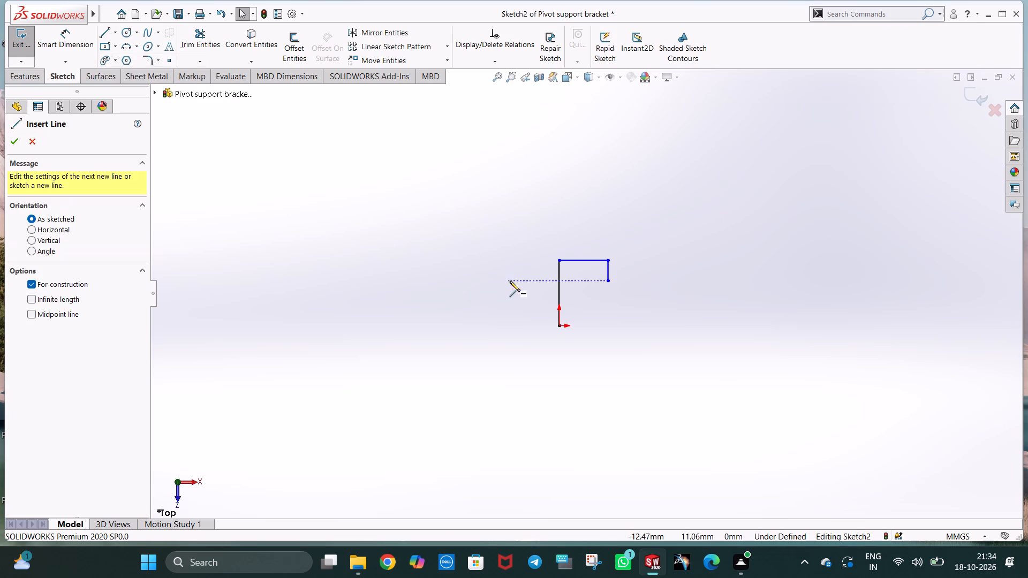
{"action": "left_click", "coordinate": [560, 326]}
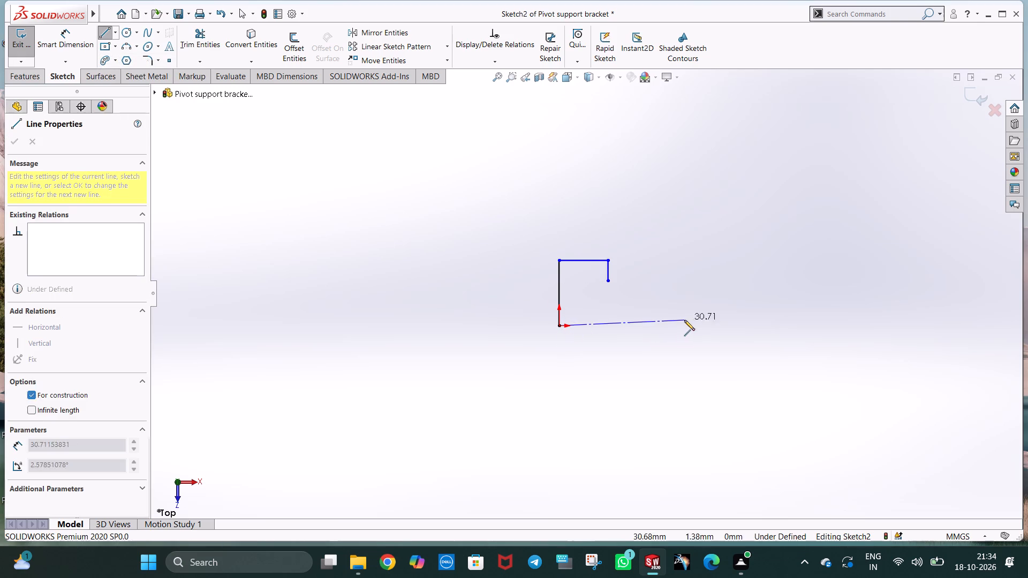
{"action": "left_click", "coordinate": [710, 325]}
{"action": "key", "text": "Escape"}
{"action": "key", "text": "Escape"}
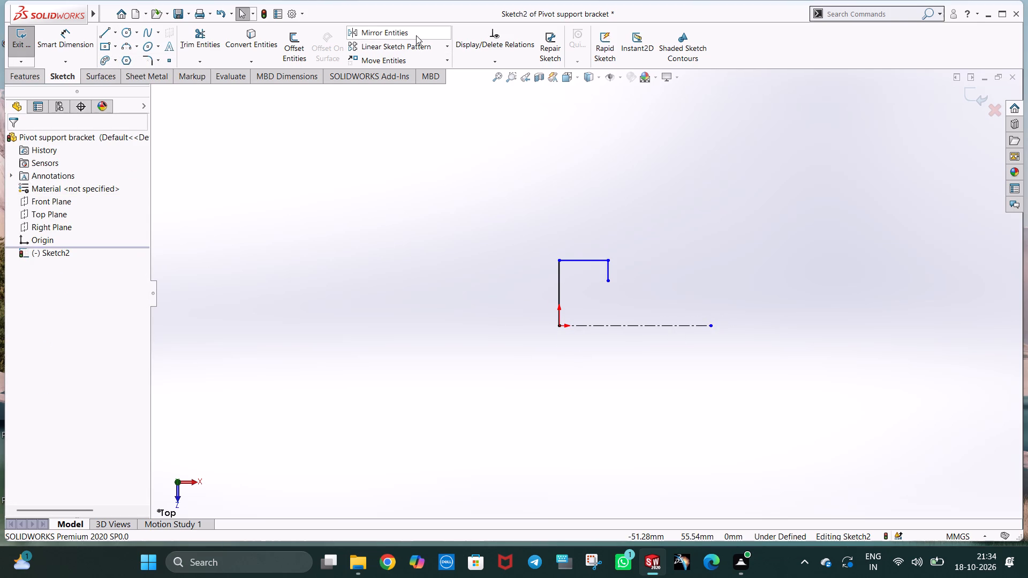
Mirror the vertical line at the origin about the horizontal centerline.
{"action": "left_click", "coordinate": [416, 35]}
{"action": "left_click", "coordinate": [561, 295]}
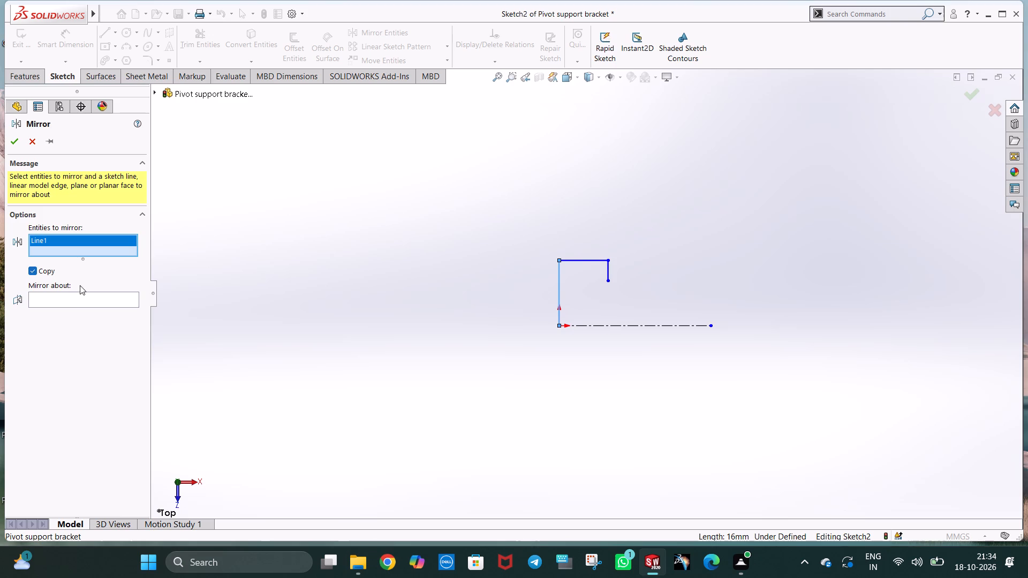
{"action": "left_click", "coordinate": [82, 293]}
{"action": "left_click", "coordinate": [85, 300]}
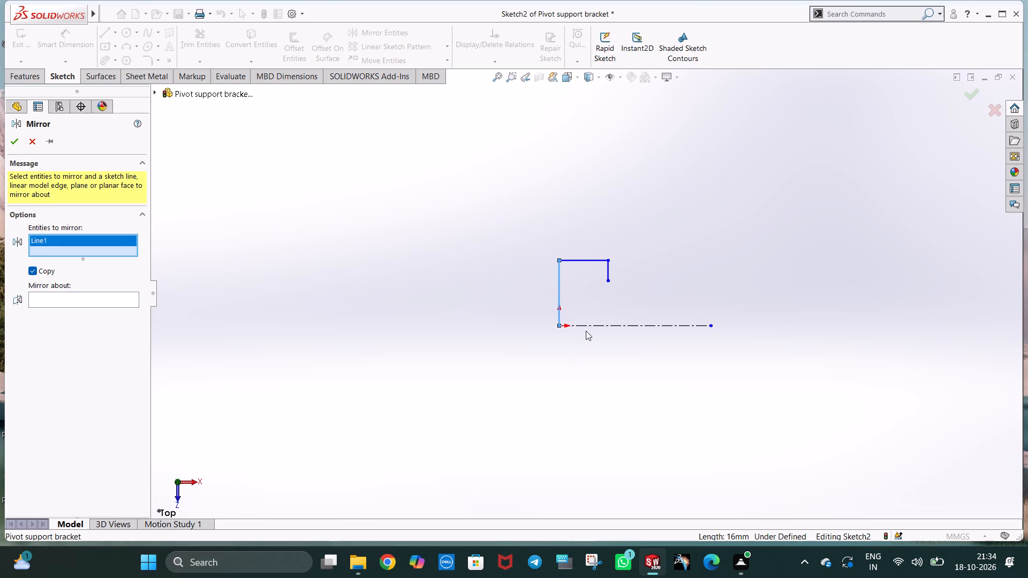
{"action": "left_click", "coordinate": [589, 325]}
{"action": "right_click", "coordinate": [589, 325]}
{"action": "left_click", "coordinate": [462, 295]}
From the mirrored line's lower end, sketch connected lines: 12 mm right, 10 mm up, and about 27 mm right.
{"action": "left_click", "coordinate": [107, 36]}
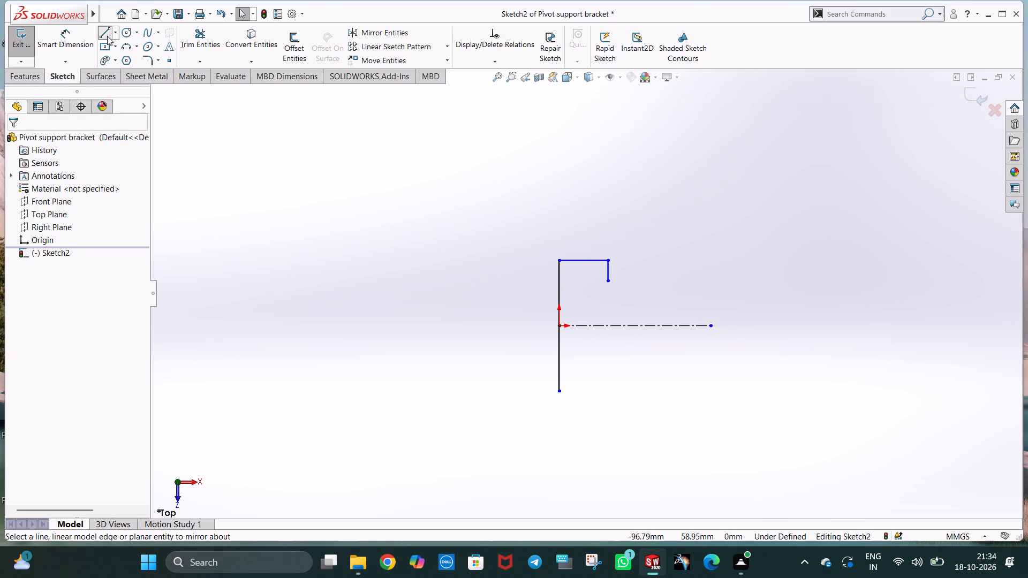
{"action": "left_click", "coordinate": [558, 392]}
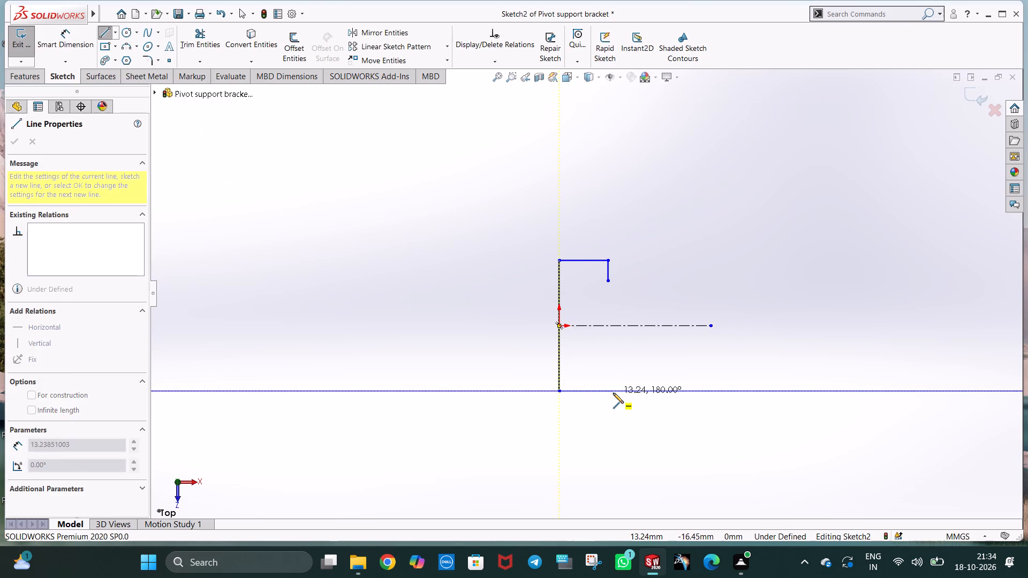
{"action": "left_click", "coordinate": [613, 393]}
{"action": "type", "text": "12"}
{"action": "key", "text": "Return"}
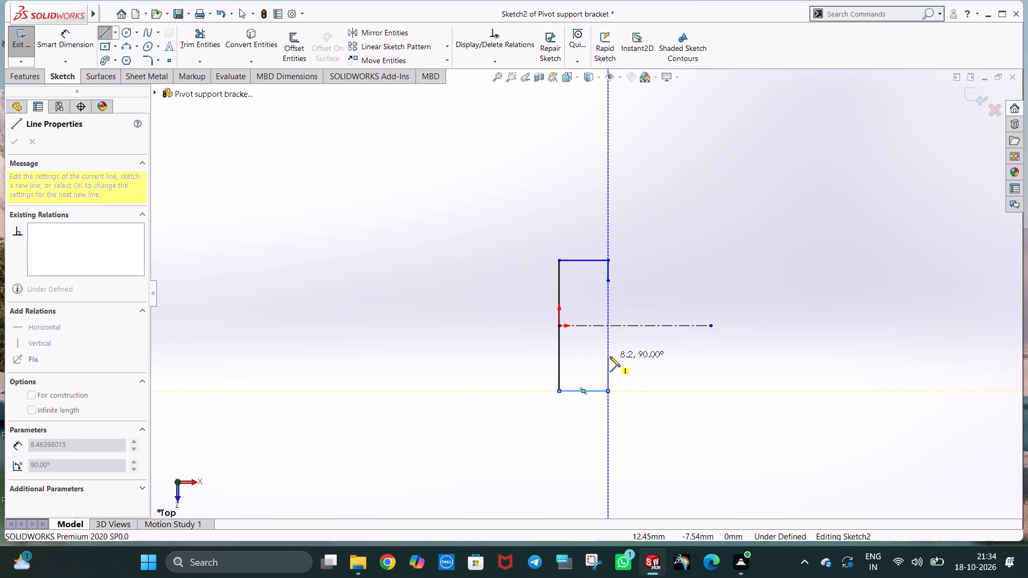
{"action": "left_click", "coordinate": [610, 356]}
{"action": "type", "text": "10"}
{"action": "key", "text": "Return"}
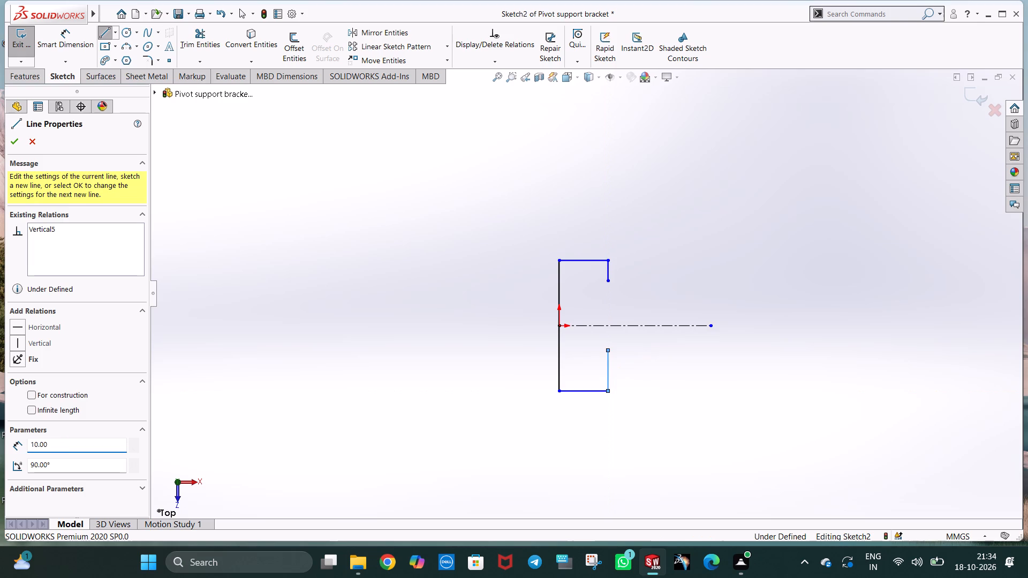
{"action": "left_click", "coordinate": [720, 348]}
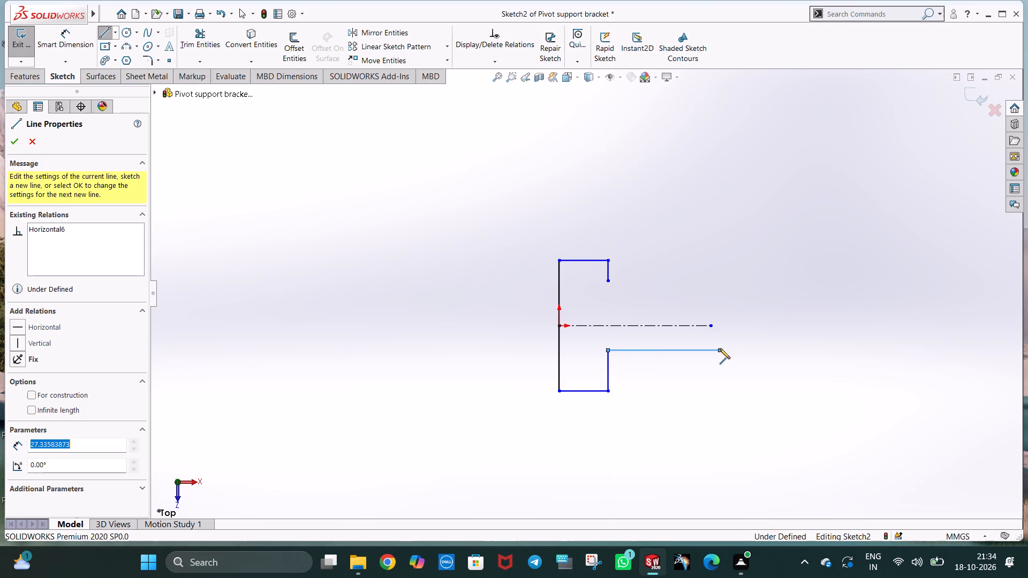
{"action": "key", "text": "Escape"}
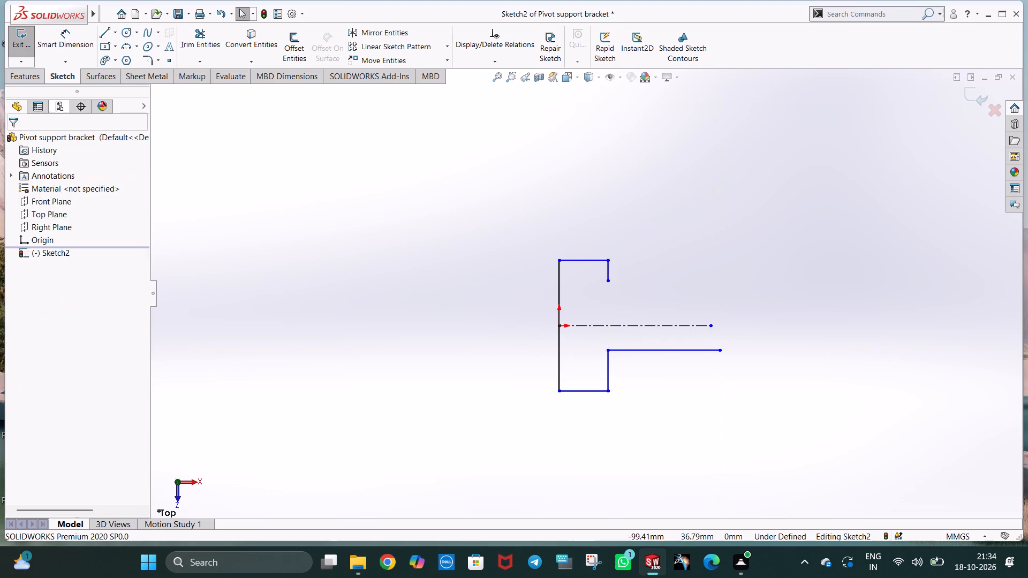
Dimension the horizontal distance from the vertical line at the origin to the long line's free end as 41 mm.
{"action": "left_click", "coordinate": [56, 48]}
{"action": "left_click", "coordinate": [558, 353]}
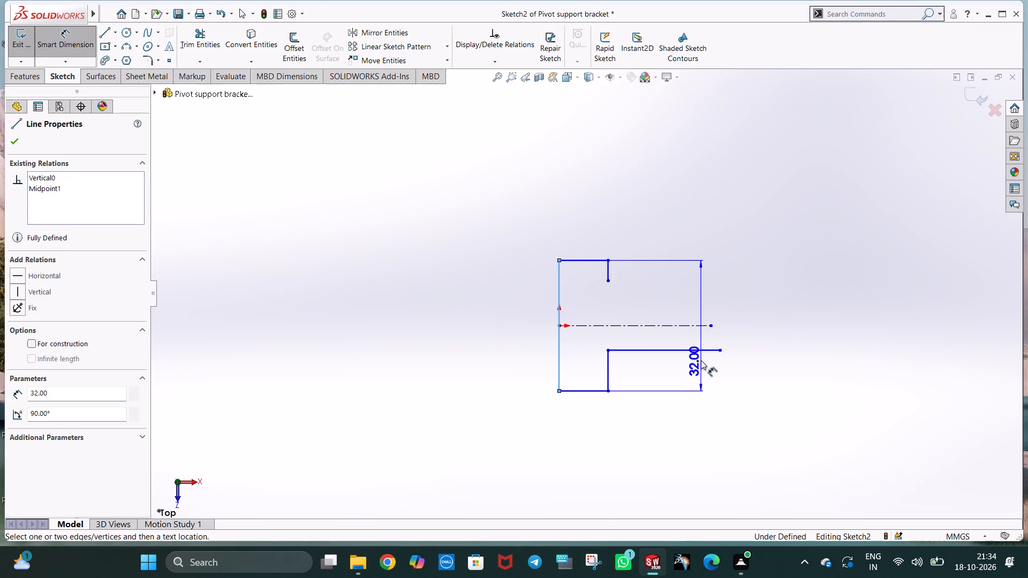
{"action": "left_click", "coordinate": [719, 351]}
{"action": "left_click", "coordinate": [632, 420]}
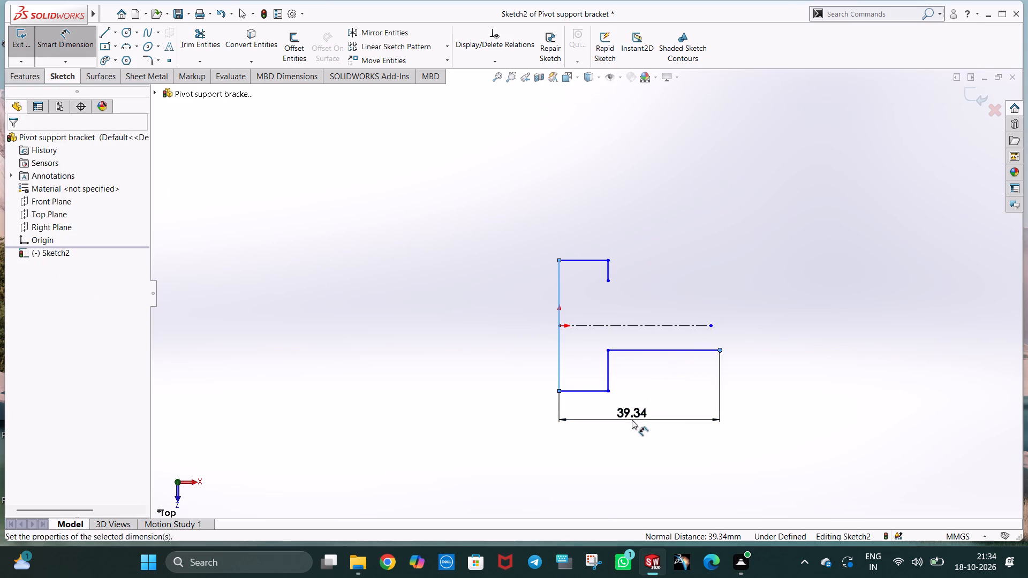
{"action": "type", "text": "41"}
{"action": "key", "text": "Return"}
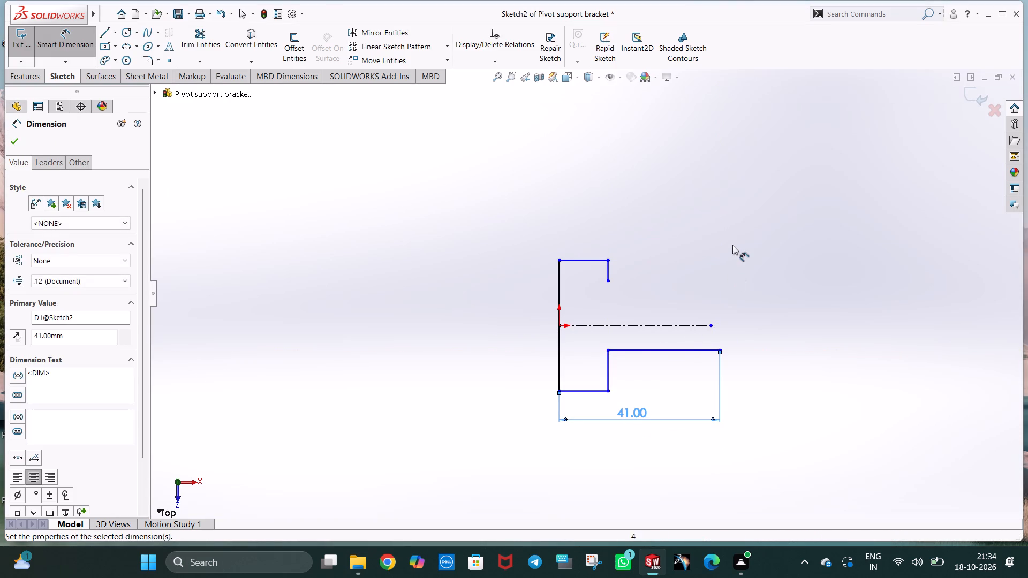
{"action": "left_click", "coordinate": [732, 245]}
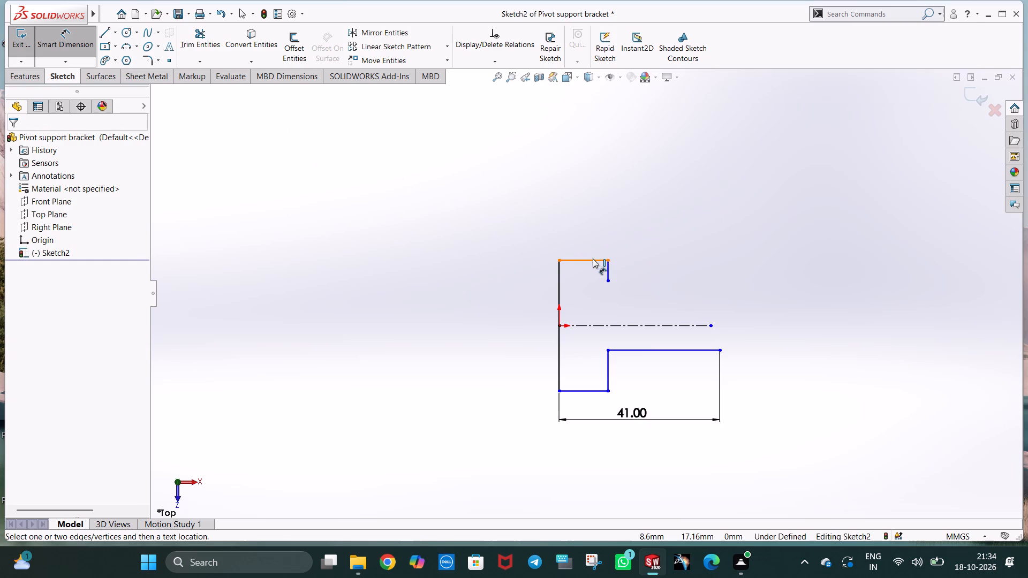
Add a length dimension to the upper horizontal line, try a value of 10 mm, and undo that value.
{"action": "left_click", "coordinate": [593, 258]}
{"action": "left_click", "coordinate": [565, 223]}
{"action": "type", "text": "10"}
{"action": "key", "text": "Return"}
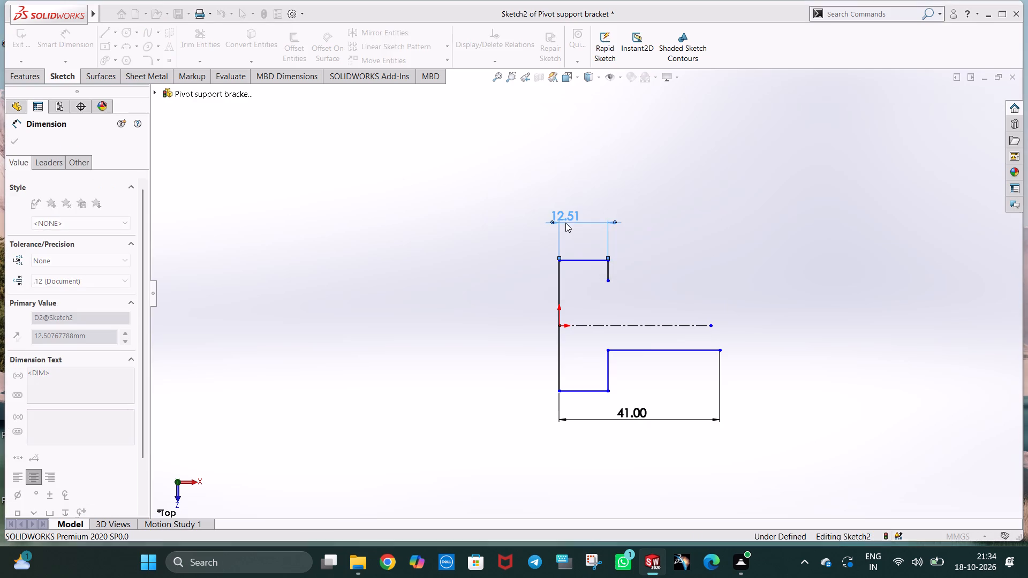
{"action": "key", "text": "ctrl+z"}
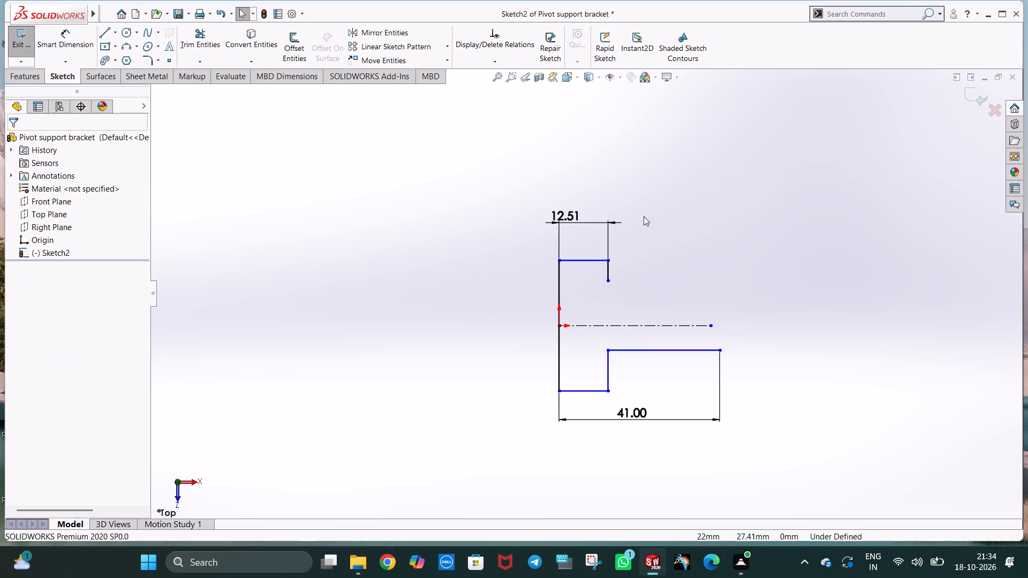
{"action": "key", "text": "Escape"}
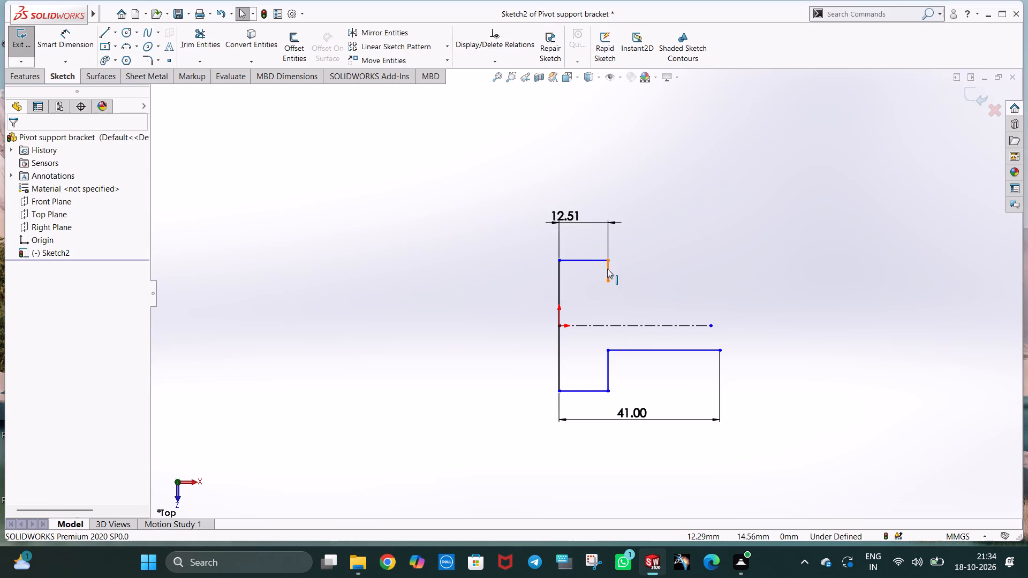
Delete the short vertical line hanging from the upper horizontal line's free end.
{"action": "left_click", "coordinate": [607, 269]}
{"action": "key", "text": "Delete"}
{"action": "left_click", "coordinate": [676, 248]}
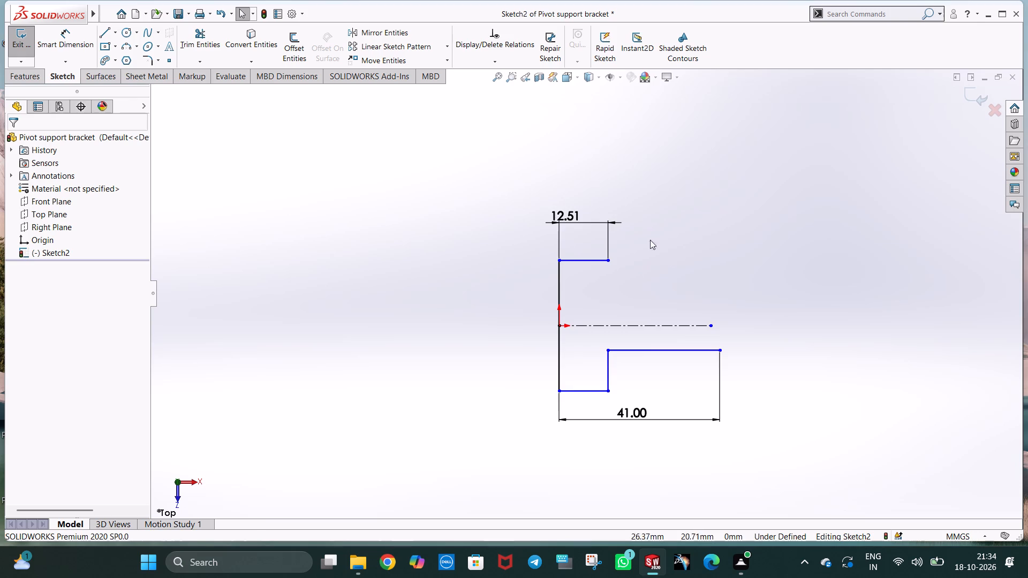
Mirror the lower 10 mm vertical line and the long horizontal line about the centerline.
{"action": "left_click", "coordinate": [411, 34]}
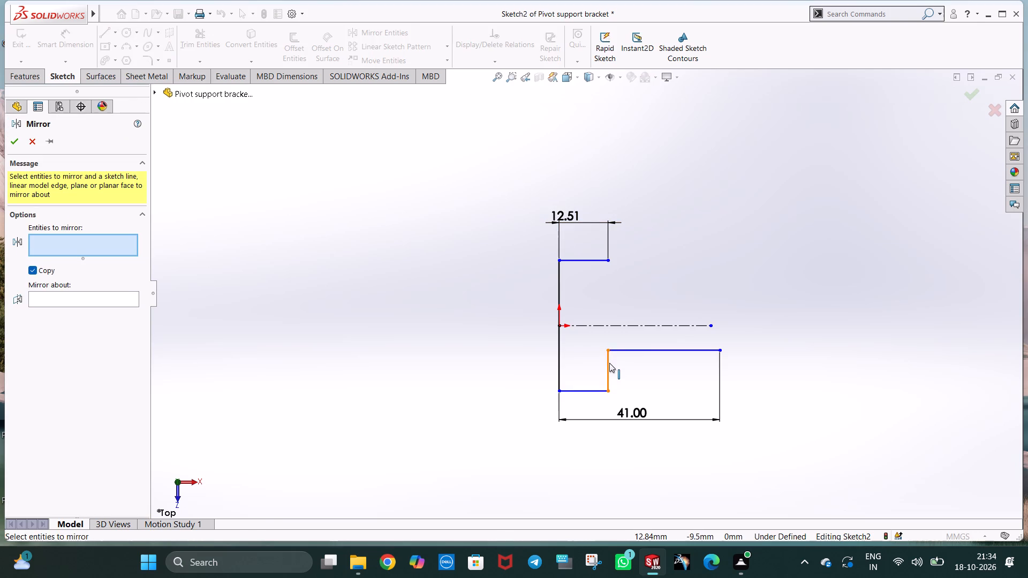
{"action": "left_click", "coordinate": [609, 363]}
{"action": "left_click", "coordinate": [645, 355]}
{"action": "left_click", "coordinate": [646, 349]}
{"action": "left_click", "coordinate": [72, 305]}
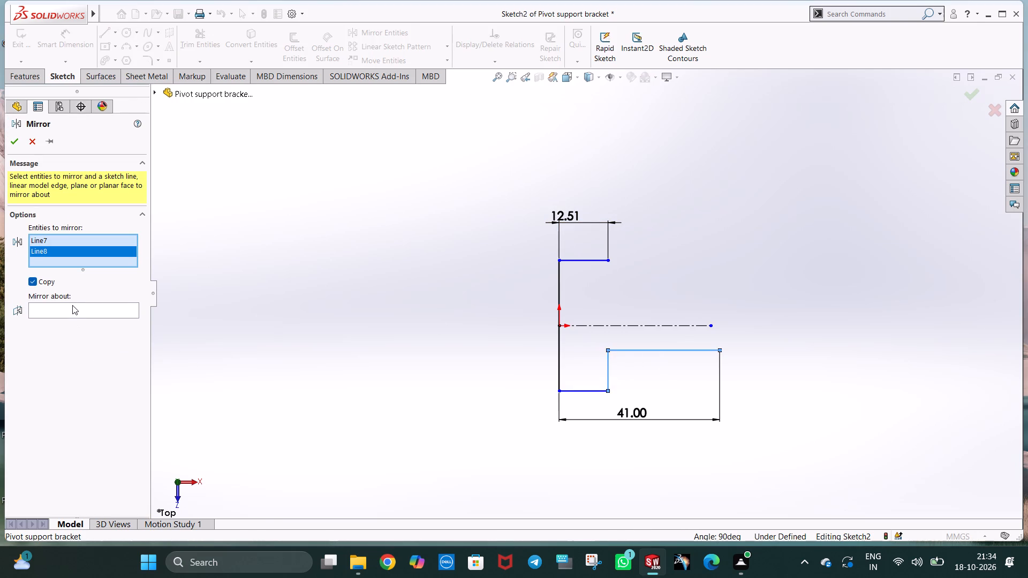
{"action": "left_click", "coordinate": [610, 326]}
{"action": "right_click", "coordinate": [610, 326]}
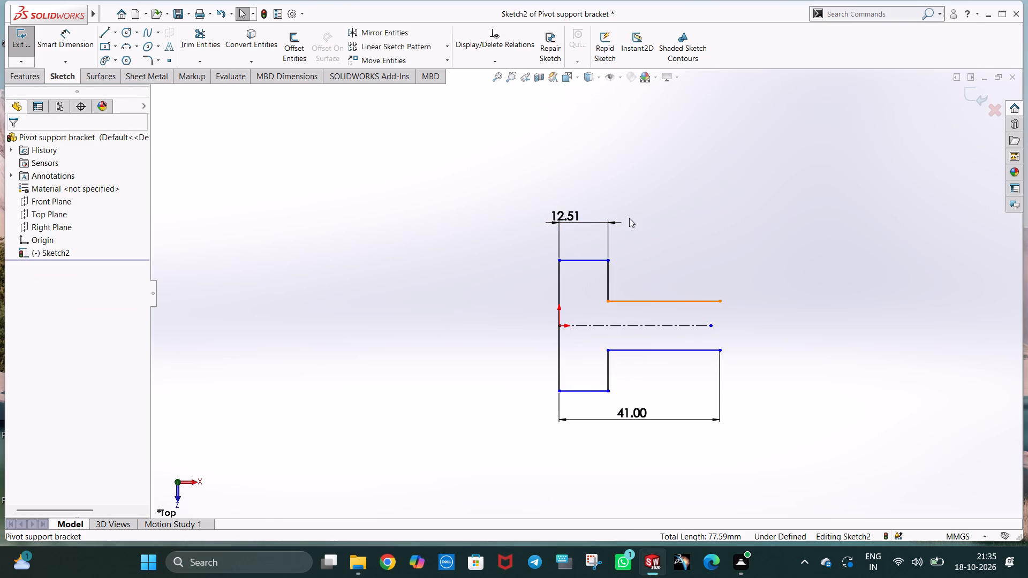
Draw a vertical line about 12.5 mm long joining the free ends of the two long horizontal lines.
{"action": "left_click", "coordinate": [105, 33]}
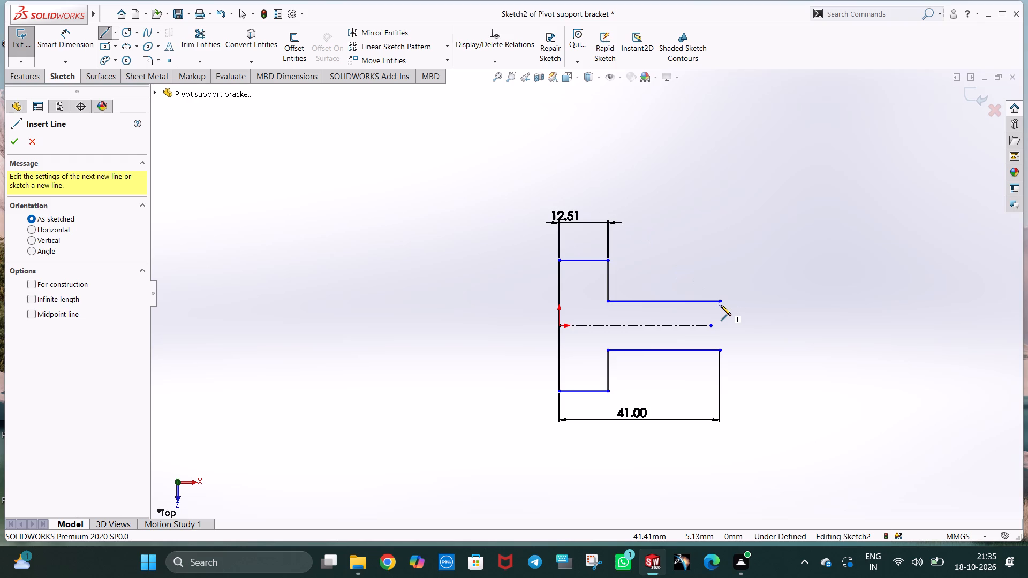
{"action": "left_click", "coordinate": [721, 303]}
{"action": "left_click", "coordinate": [720, 351]}
{"action": "key", "text": "Escape"}
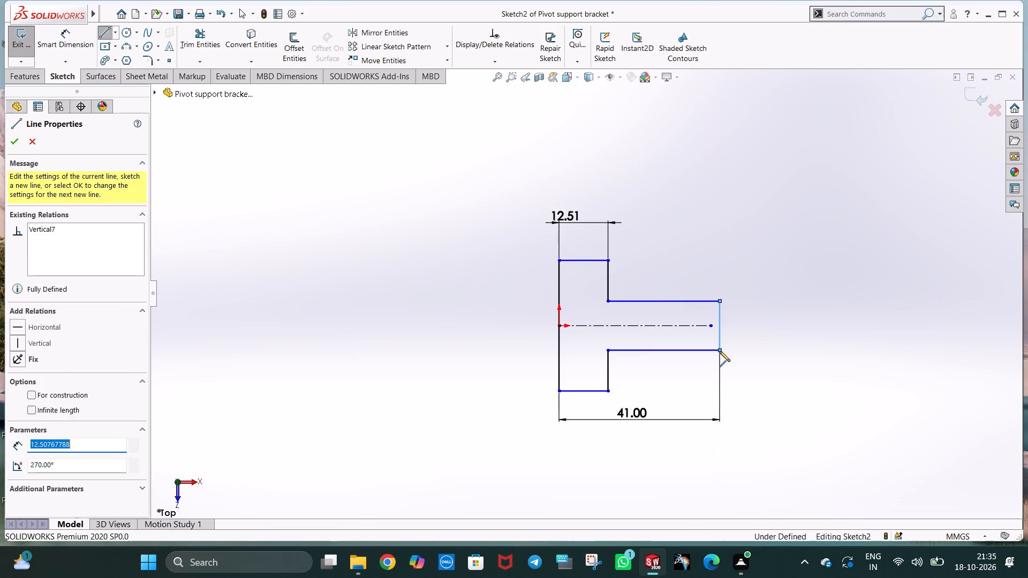
{"action": "key", "text": "Escape"}
{"action": "left_click", "coordinate": [737, 382]}
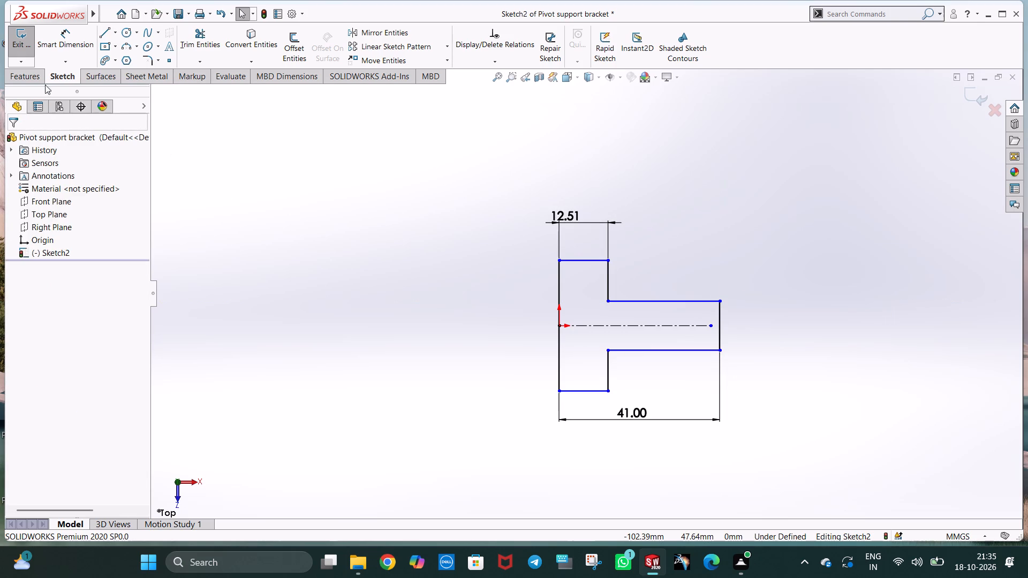
Dimension the upper short vertical step line as 10 mm.
{"action": "left_click", "coordinate": [66, 42]}
{"action": "left_click", "coordinate": [609, 276]}
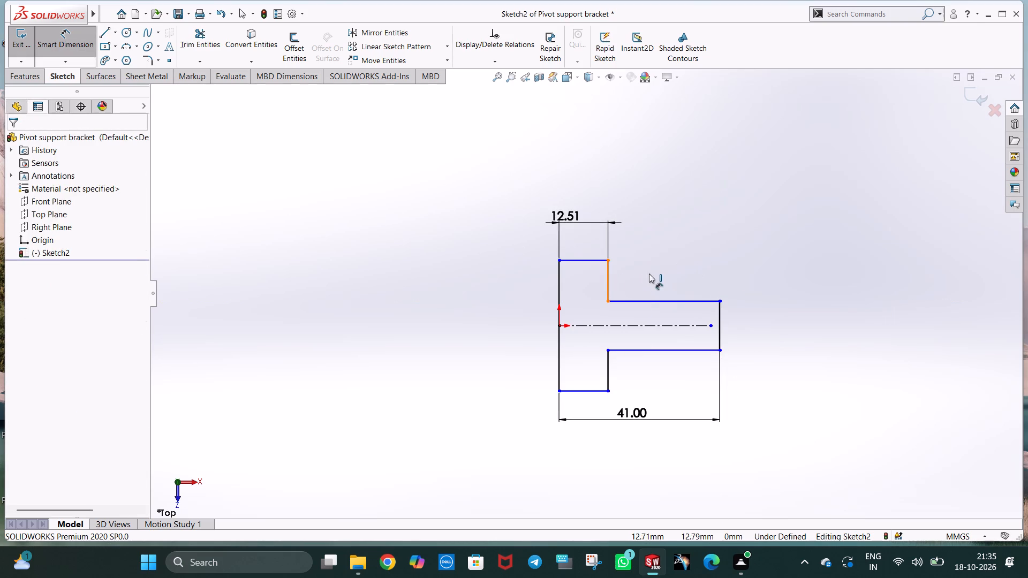
{"action": "left_click", "coordinate": [649, 258]}
{"action": "type", "text": "10"}
{"action": "key", "text": "Return"}
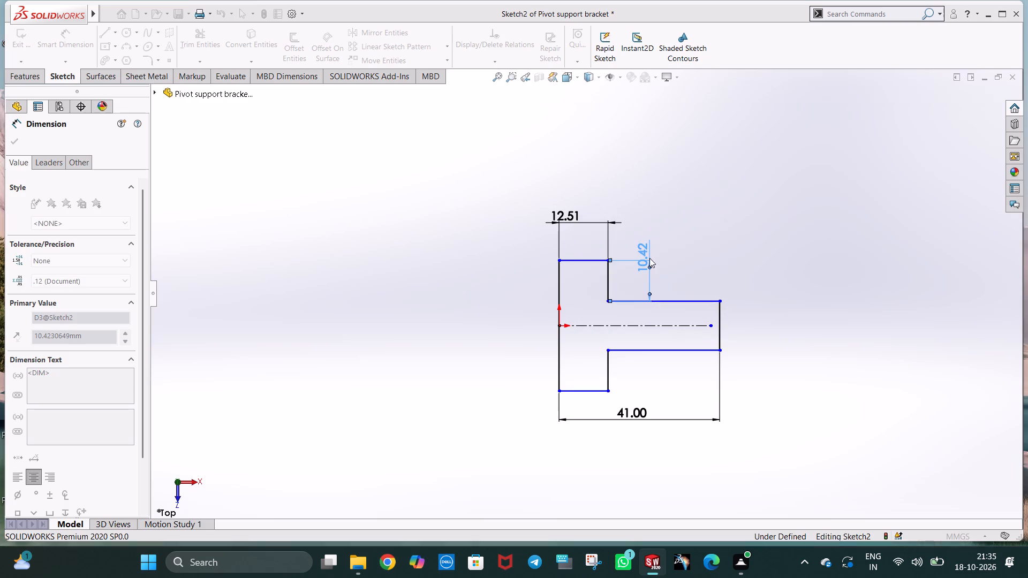
Set the upper horizontal line's length to 12 mm and move the 10 mm dimension closer to the profile.
{"action": "double_click", "coordinate": [578, 215]}
{"action": "type", "text": "12"}
{"action": "key", "text": "Return"}
{"action": "left_click", "coordinate": [699, 216]}
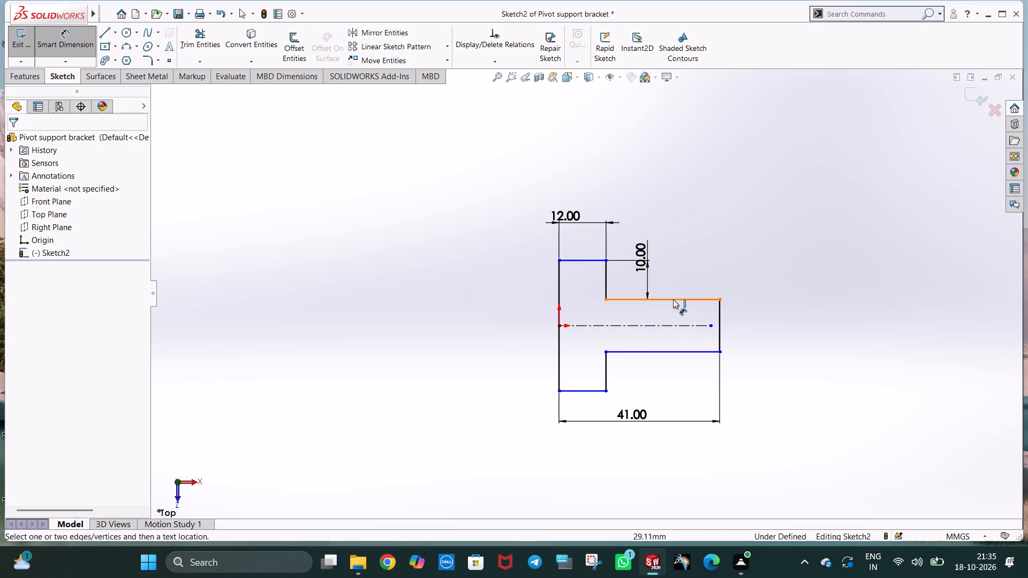
{"action": "left_click_drag", "start_coordinate": [644, 254], "coordinate": [631, 275]}
{"action": "left_click", "coordinate": [704, 226]}
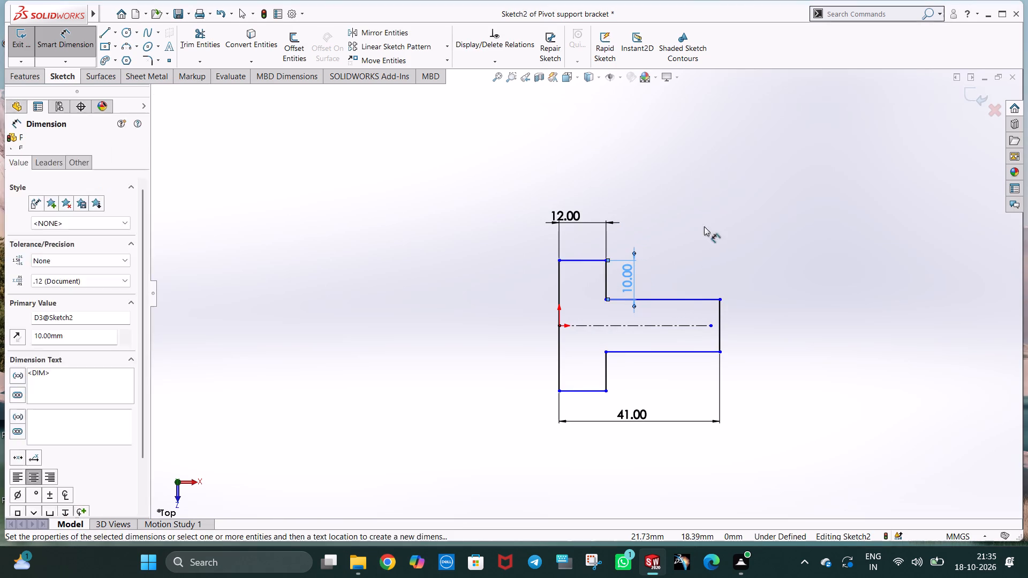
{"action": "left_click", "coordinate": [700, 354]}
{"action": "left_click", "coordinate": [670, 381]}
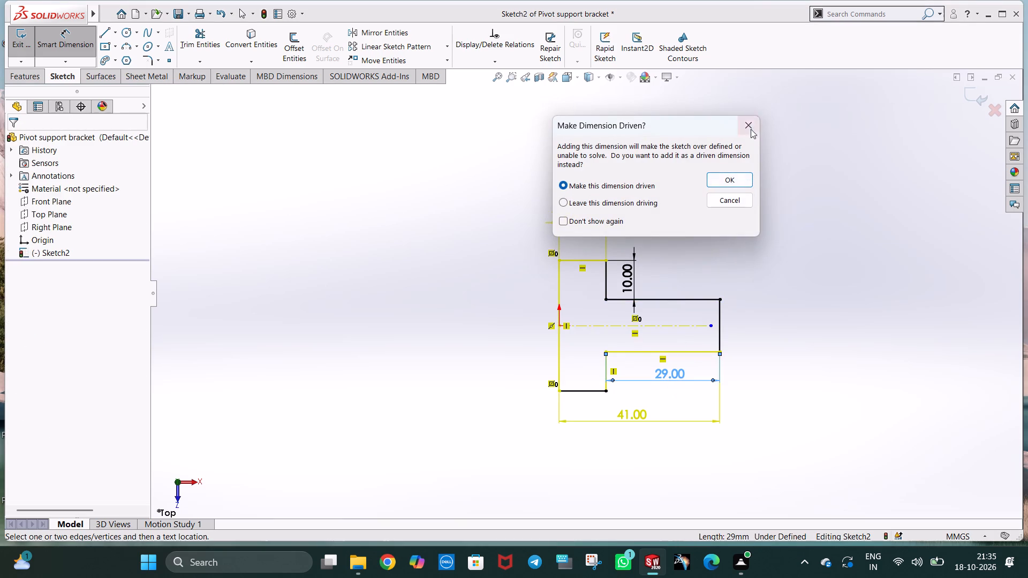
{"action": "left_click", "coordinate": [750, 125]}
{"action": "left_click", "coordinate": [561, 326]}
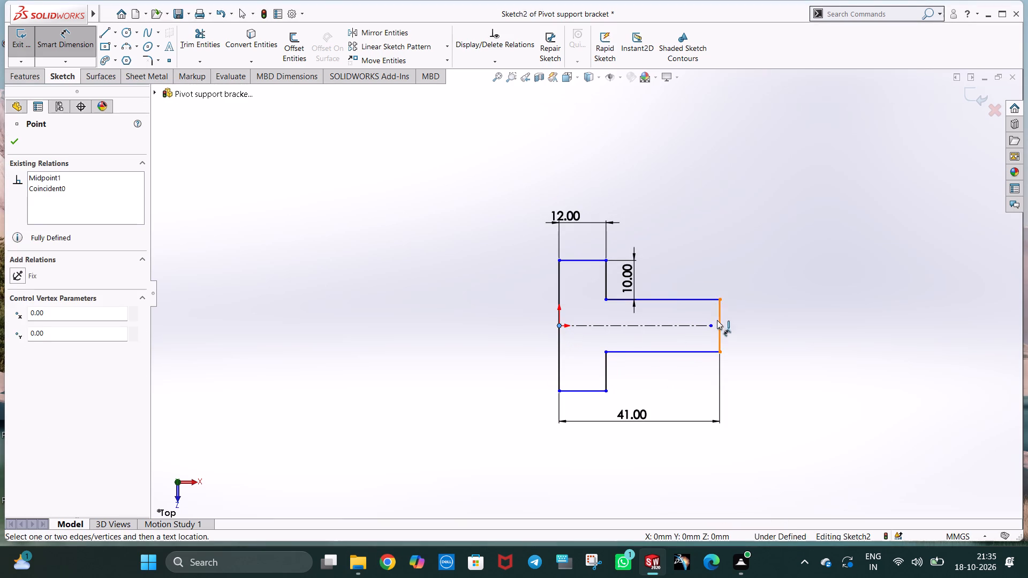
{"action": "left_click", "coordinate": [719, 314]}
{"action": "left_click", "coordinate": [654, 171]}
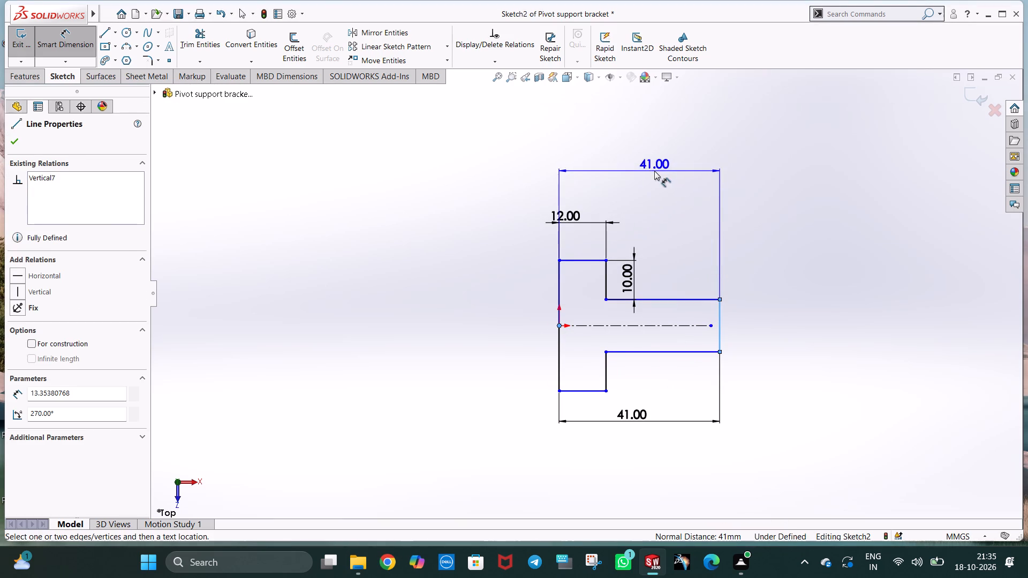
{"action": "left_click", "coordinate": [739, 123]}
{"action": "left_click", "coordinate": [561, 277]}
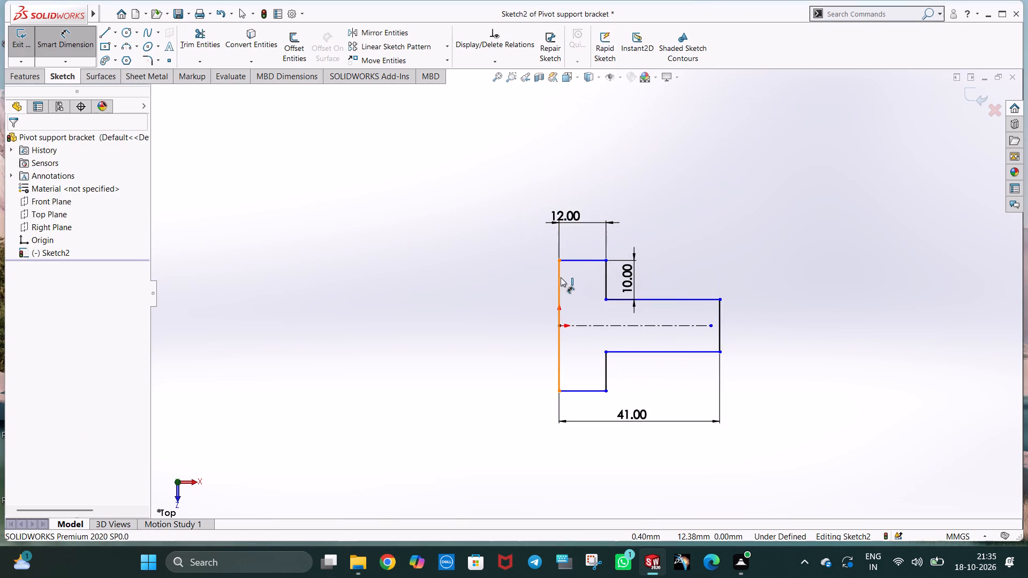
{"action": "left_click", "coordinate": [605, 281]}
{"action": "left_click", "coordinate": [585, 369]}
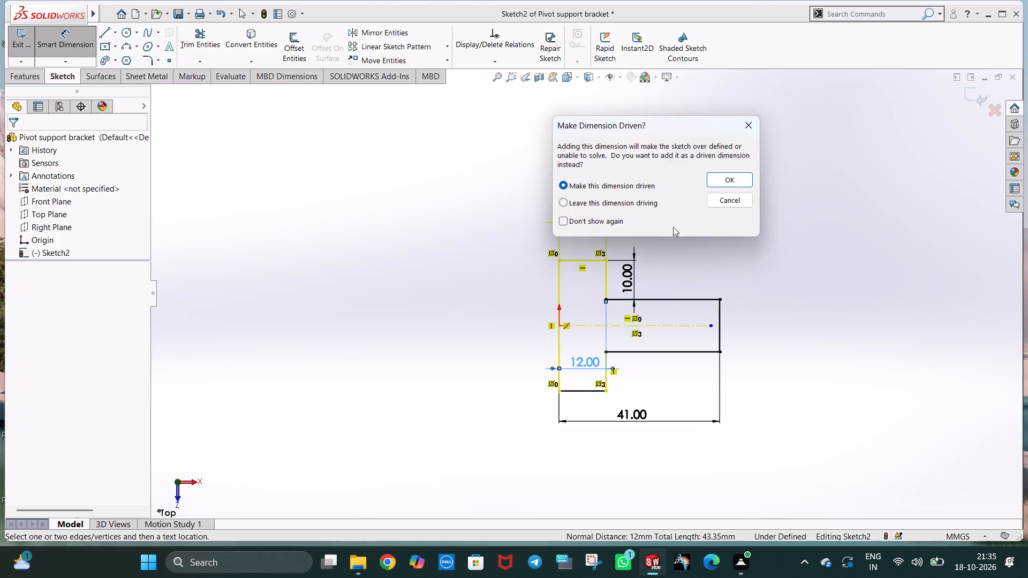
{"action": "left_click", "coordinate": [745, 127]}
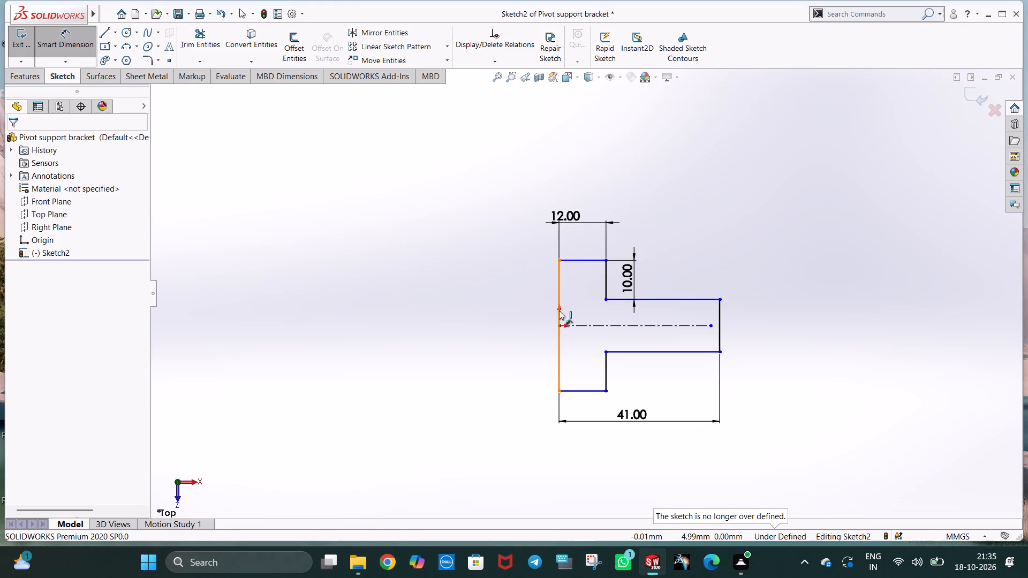
Dimension the vertical distance from the origin to the profile's upper corner on the origin line as 16 mm.
{"action": "left_click", "coordinate": [560, 327]}
{"action": "left_click", "coordinate": [560, 260]}
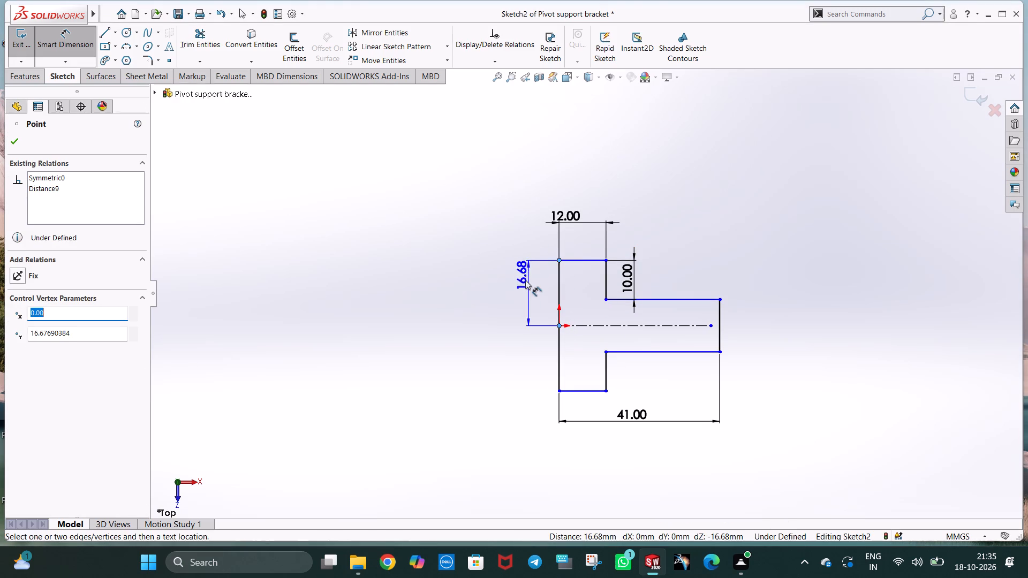
{"action": "left_click", "coordinate": [523, 295]}
{"action": "type", "text": "16"}
{"action": "key", "text": "Return"}
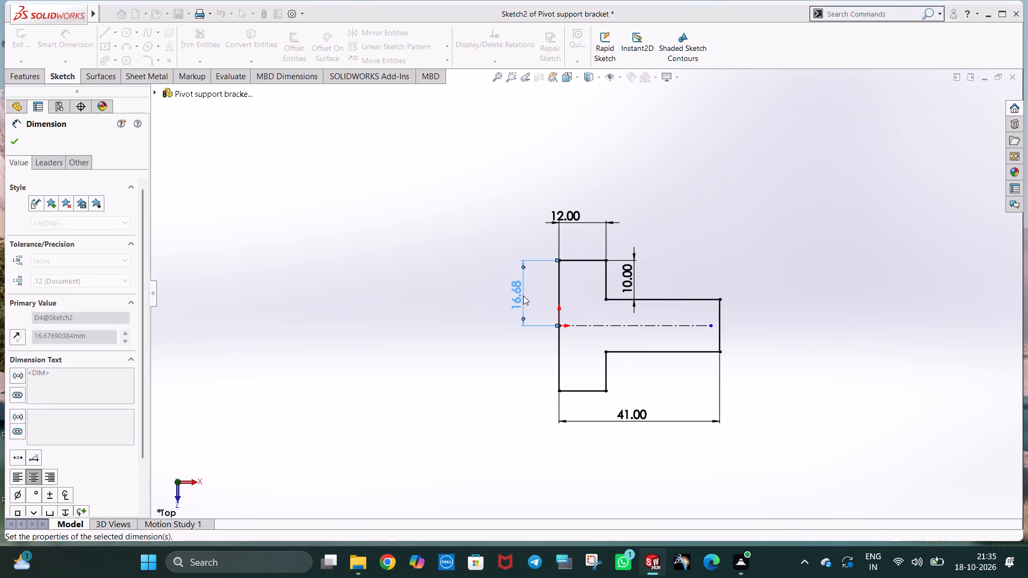
{"action": "left_click", "coordinate": [694, 236]}
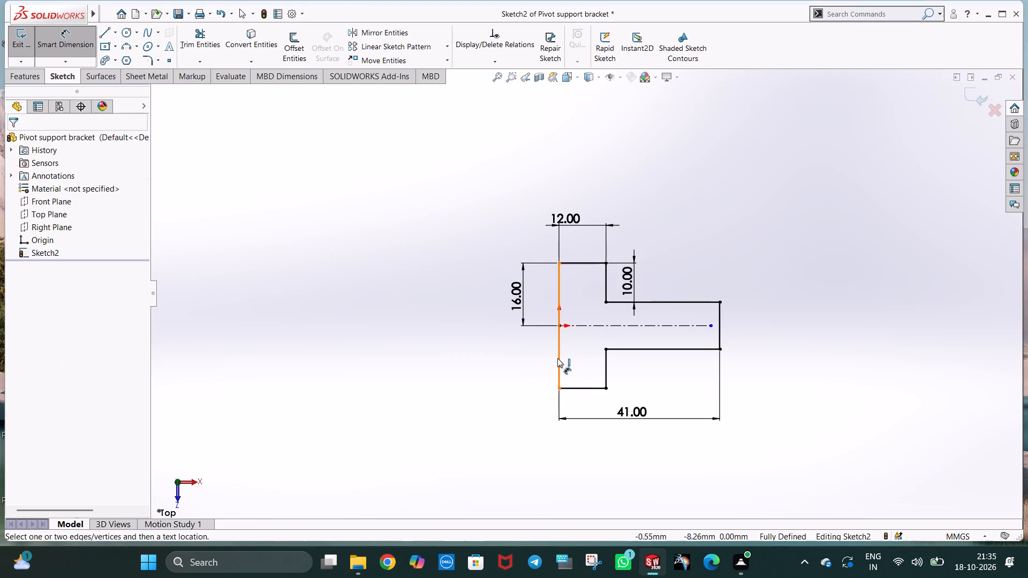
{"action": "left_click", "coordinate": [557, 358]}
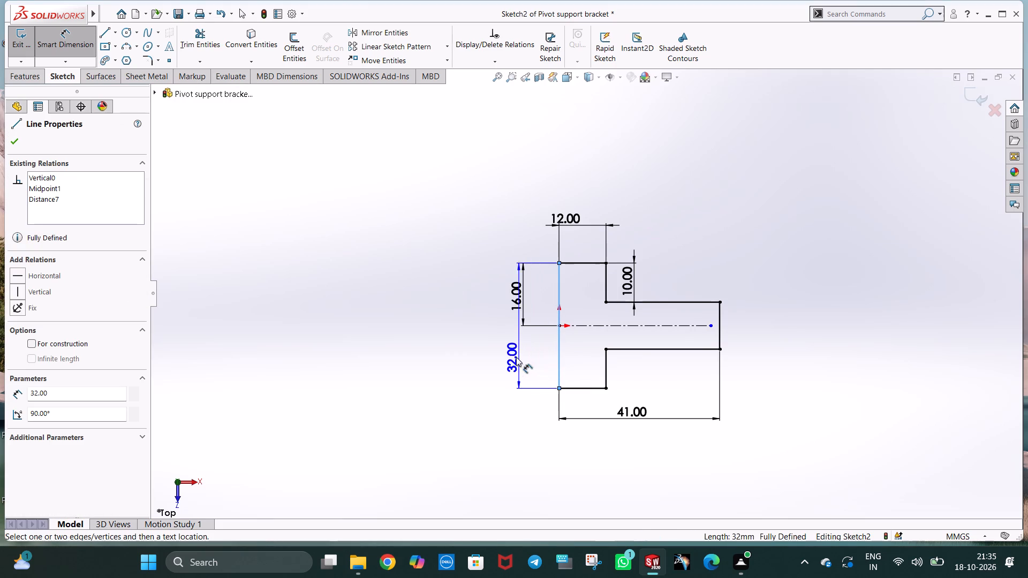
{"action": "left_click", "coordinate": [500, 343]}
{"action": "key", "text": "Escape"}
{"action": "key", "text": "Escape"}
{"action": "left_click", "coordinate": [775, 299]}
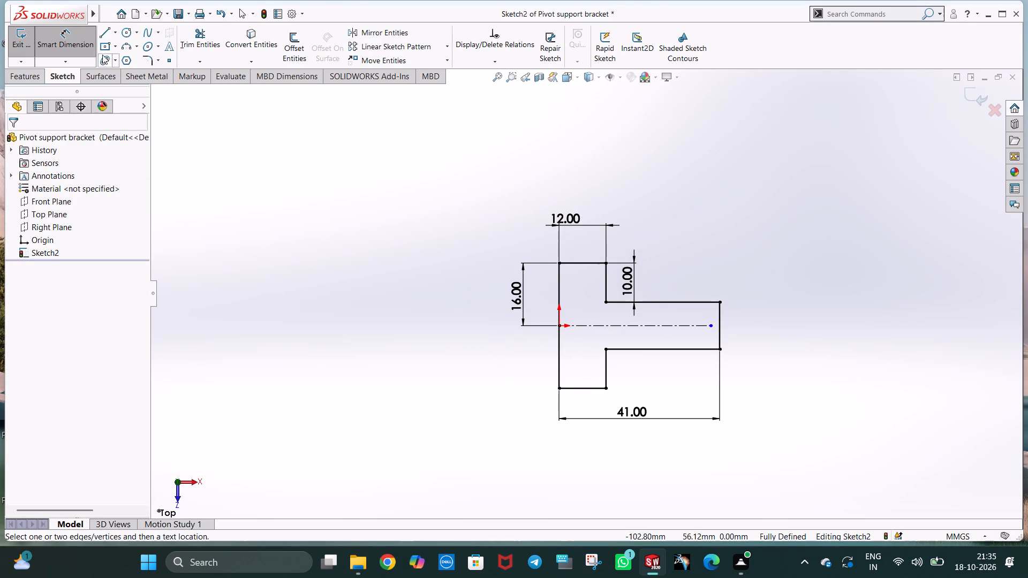
Extrude the stepped profile 48 mm using the Mid Plane end condition.
{"action": "left_click", "coordinate": [35, 79]}
{"action": "left_click", "coordinate": [32, 51]}
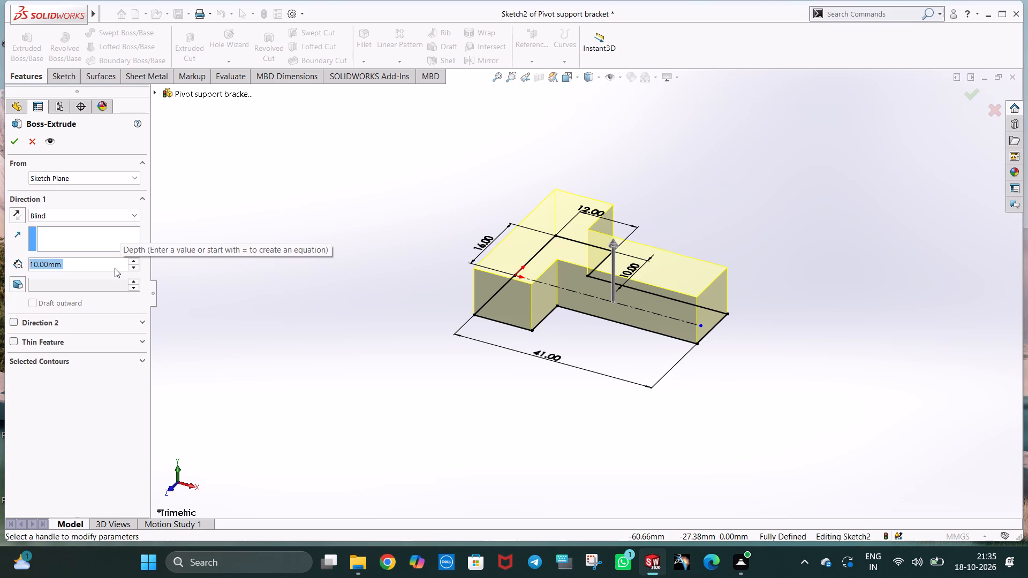
{"action": "left_click", "coordinate": [18, 214]}
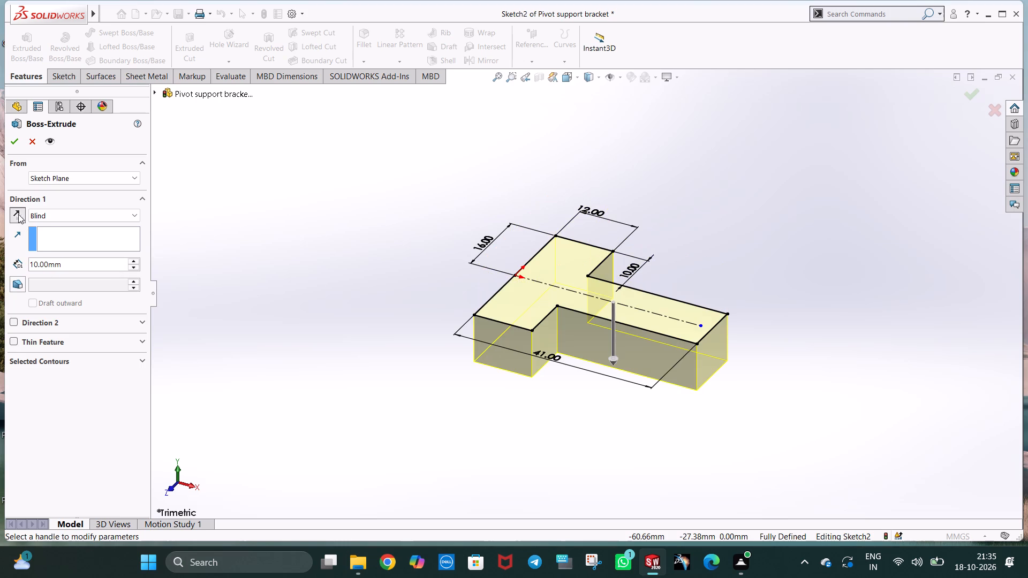
{"action": "left_click", "coordinate": [46, 216]}
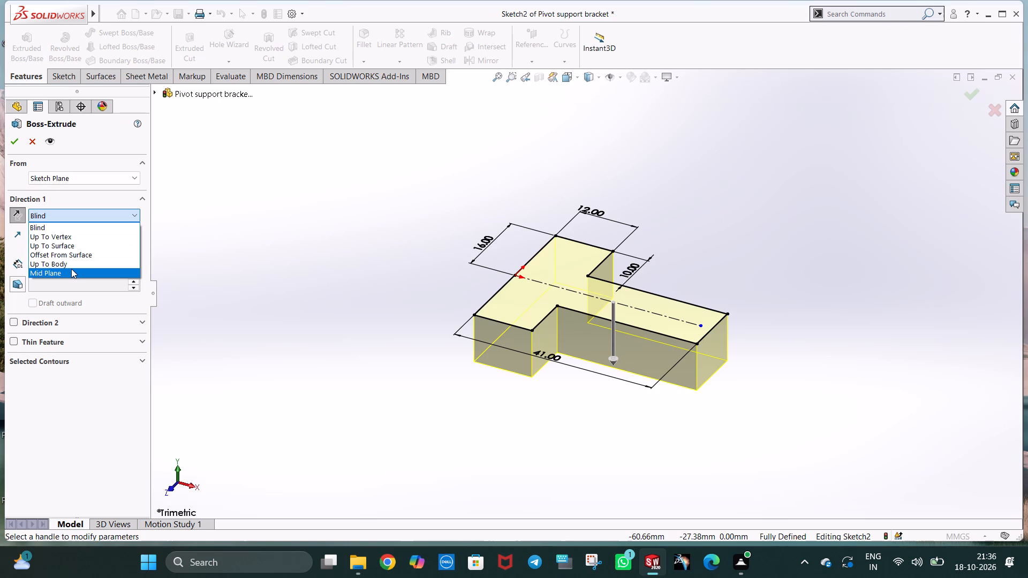
{"action": "left_click", "coordinate": [71, 269]}
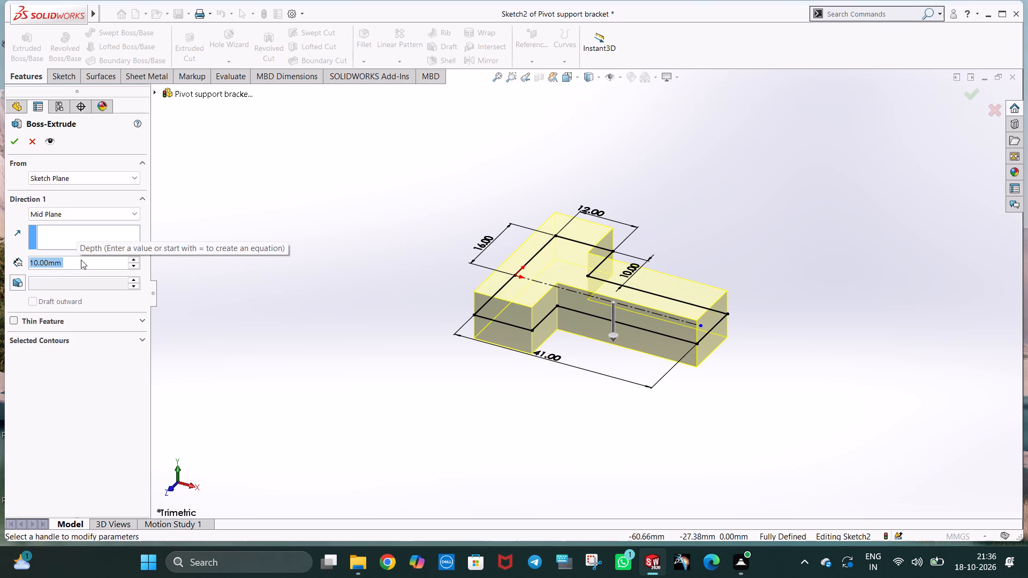
{"action": "type", "text": "48"}
{"action": "key", "text": "Return"}
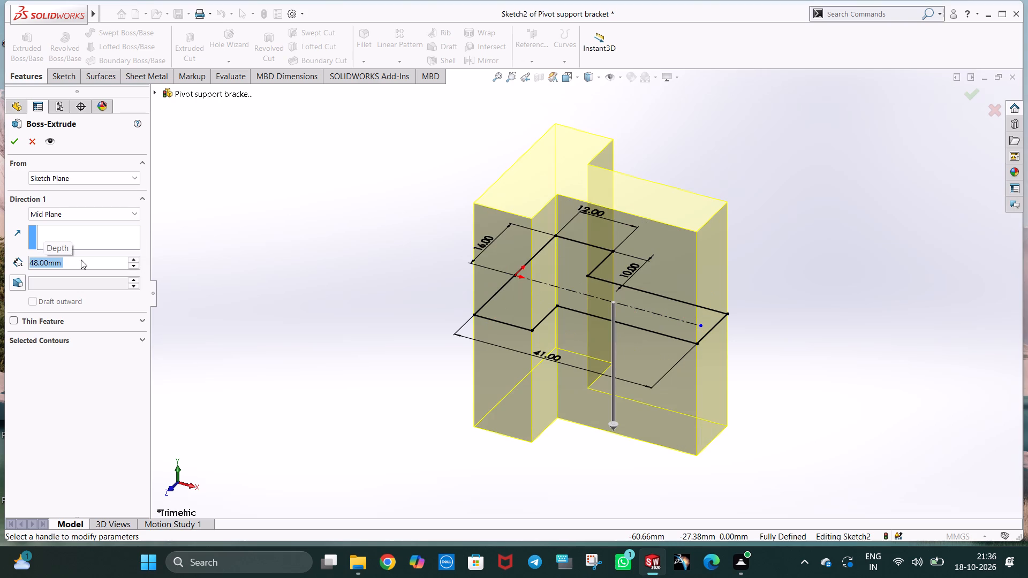
{"action": "left_click", "coordinate": [14, 143]}
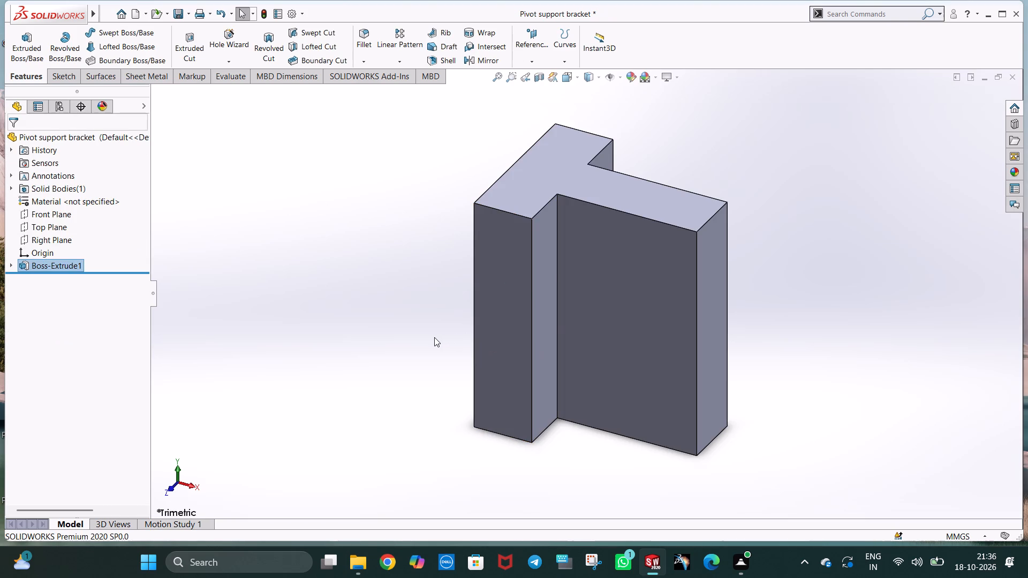
Start a sketch on the narrow section's front side face and draw a horizontal centerline from the origin to the body's far vertical edge.
{"action": "right_click", "coordinate": [592, 310]}
{"action": "left_click", "coordinate": [622, 296]}
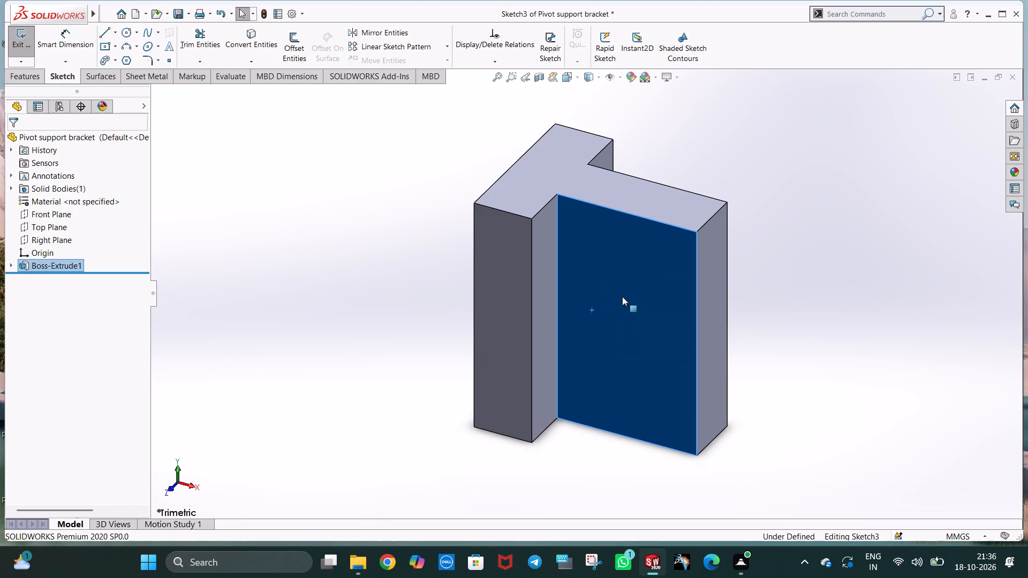
{"action": "key", "text": "ctrl+8"}
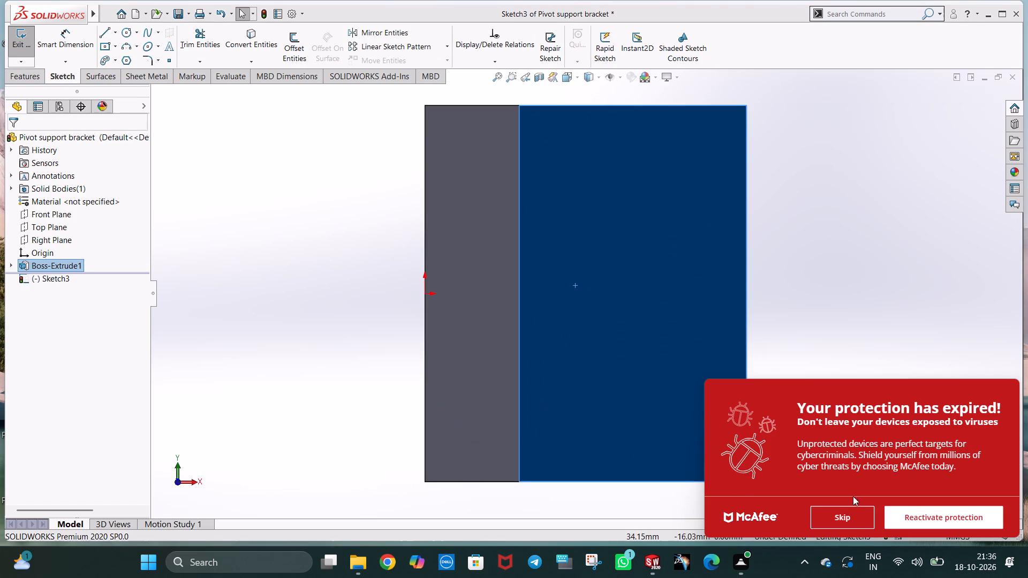
{"action": "left_click", "coordinate": [849, 514]}
{"action": "left_click", "coordinate": [821, 369]}
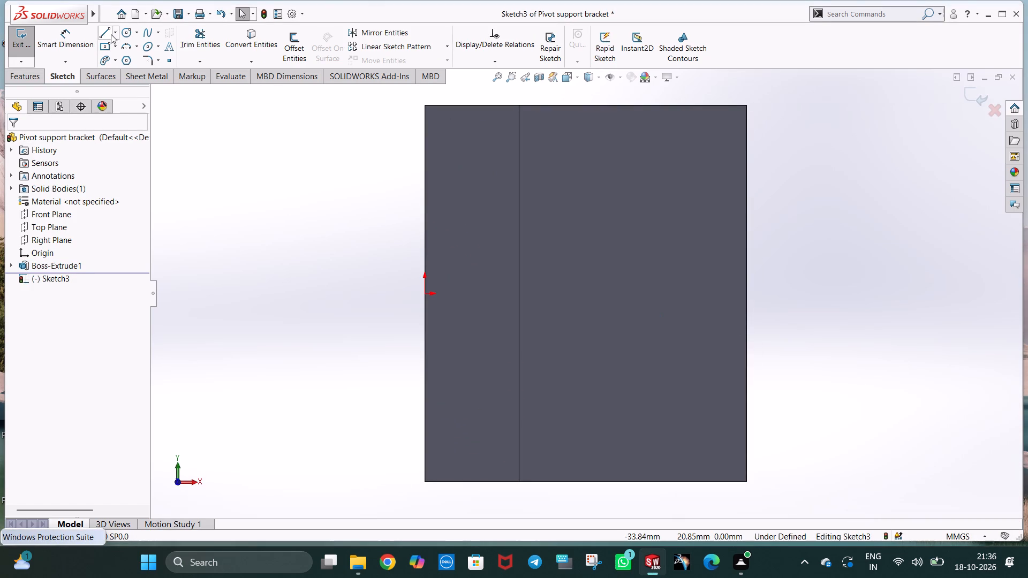
{"action": "left_click", "coordinate": [116, 29]}
{"action": "left_click", "coordinate": [117, 55]}
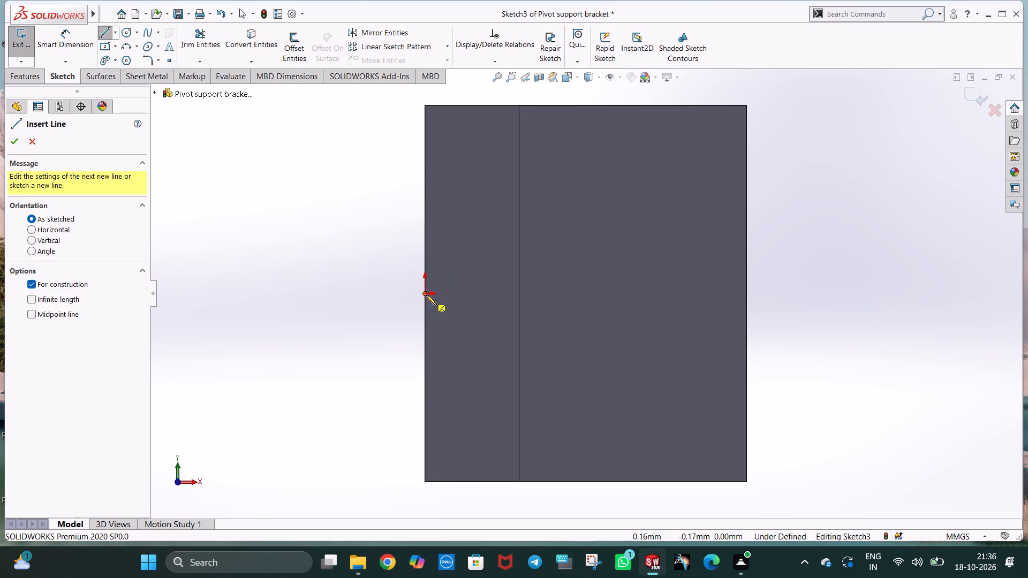
{"action": "left_click", "coordinate": [426, 295]}
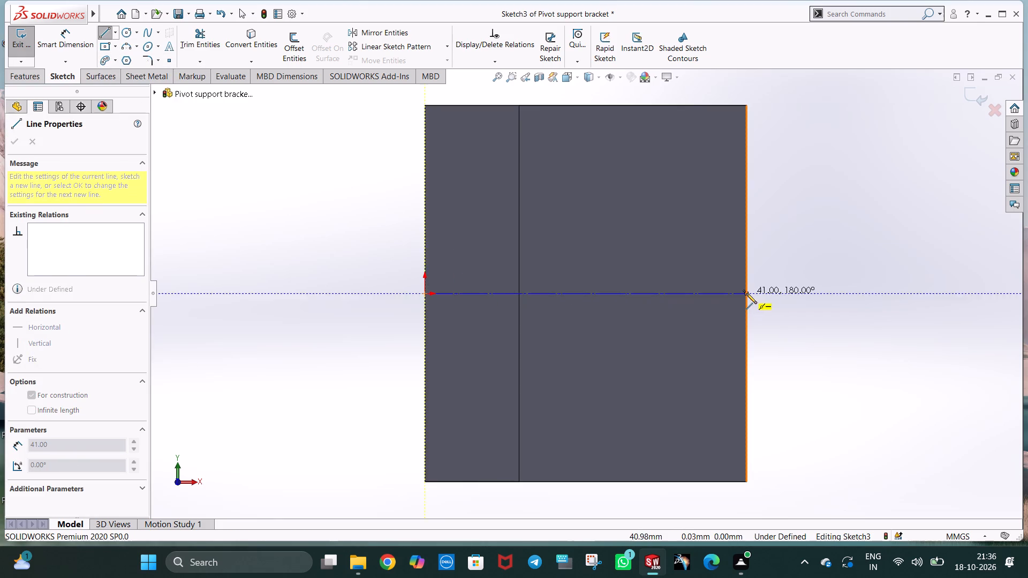
{"action": "left_click", "coordinate": [746, 293]}
{"action": "key", "text": "Escape"}
{"action": "key", "text": "Escape"}
{"action": "left_click", "coordinate": [804, 286]}
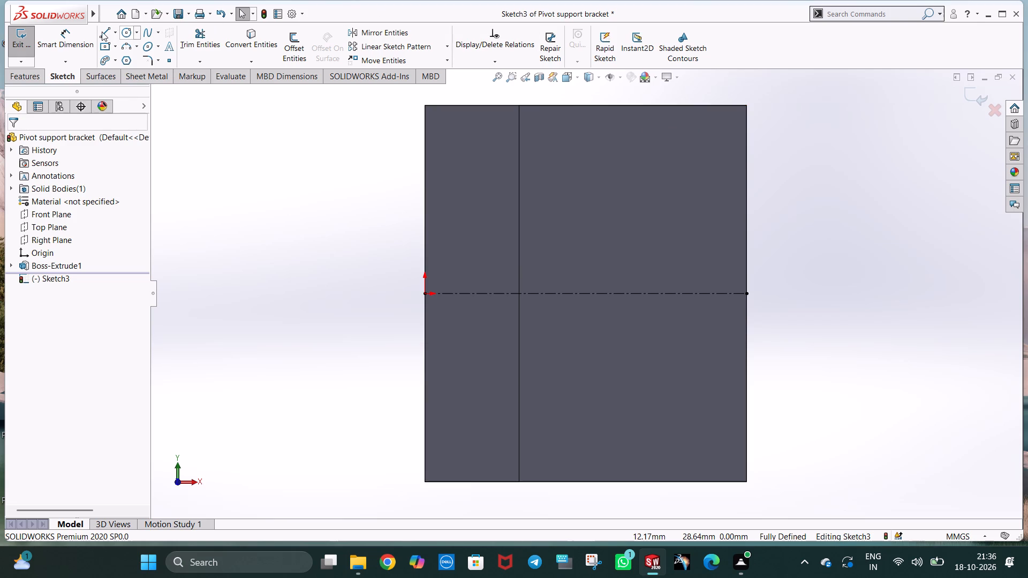
Draw a vertical centerline down from the midpoint of the sketch face's top edge and set its length to 13 mm.
{"action": "left_click", "coordinate": [116, 32]}
{"action": "left_click", "coordinate": [123, 62]}
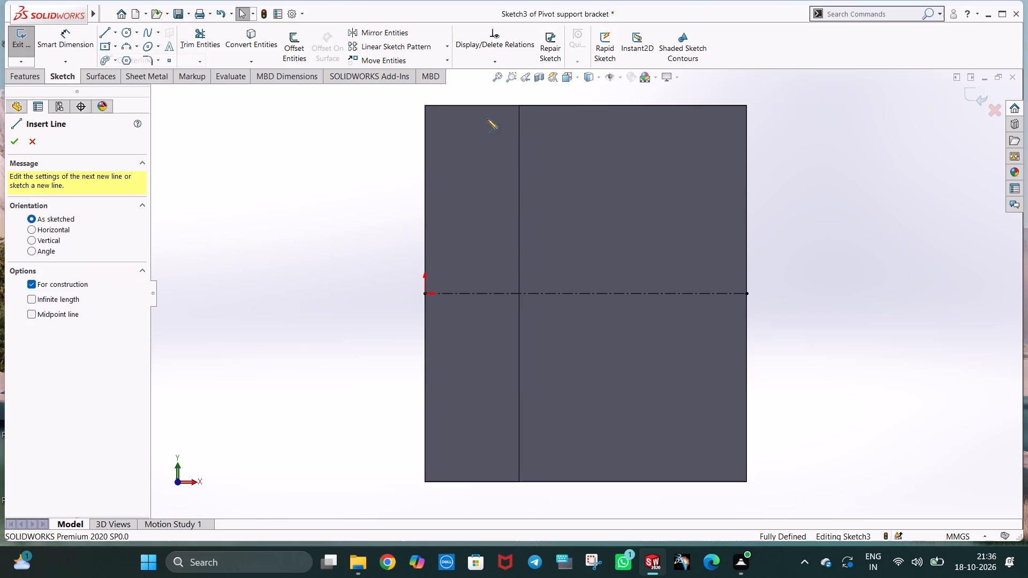
{"action": "left_click", "coordinate": [633, 104]}
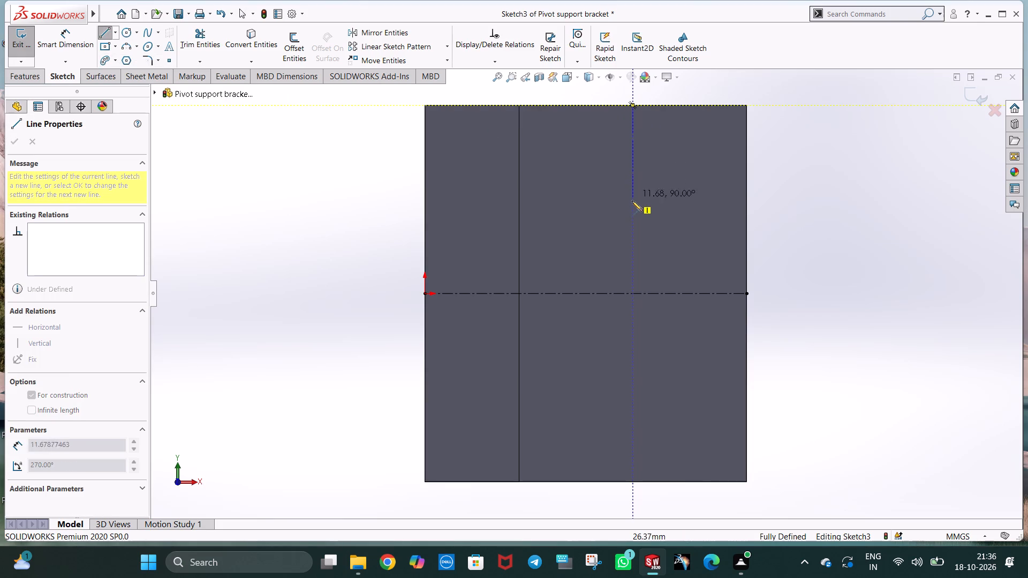
{"action": "left_click", "coordinate": [633, 207]}
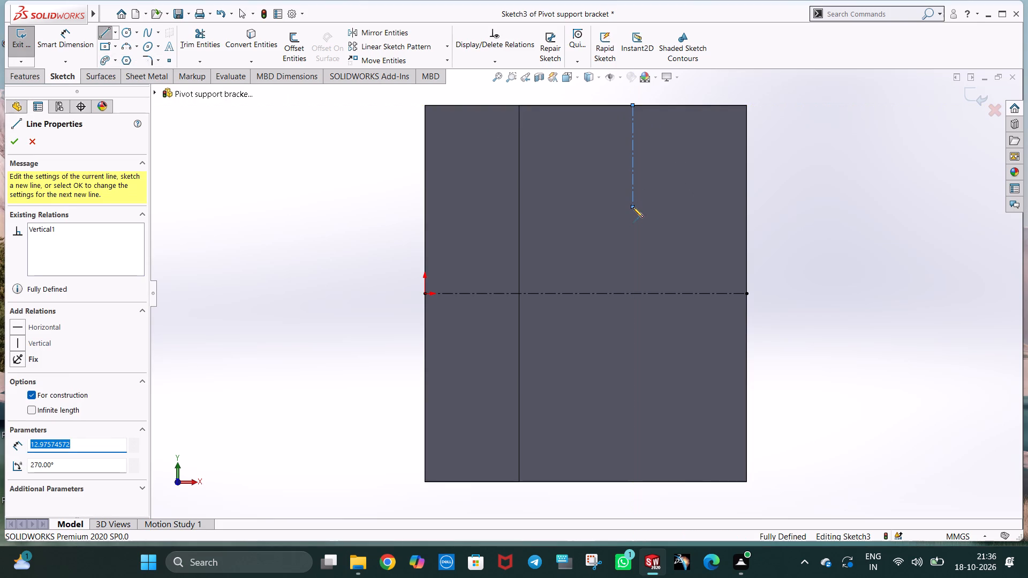
{"action": "type", "text": "13"}
{"action": "key", "text": "Return"}
{"action": "key", "text": "Return"}
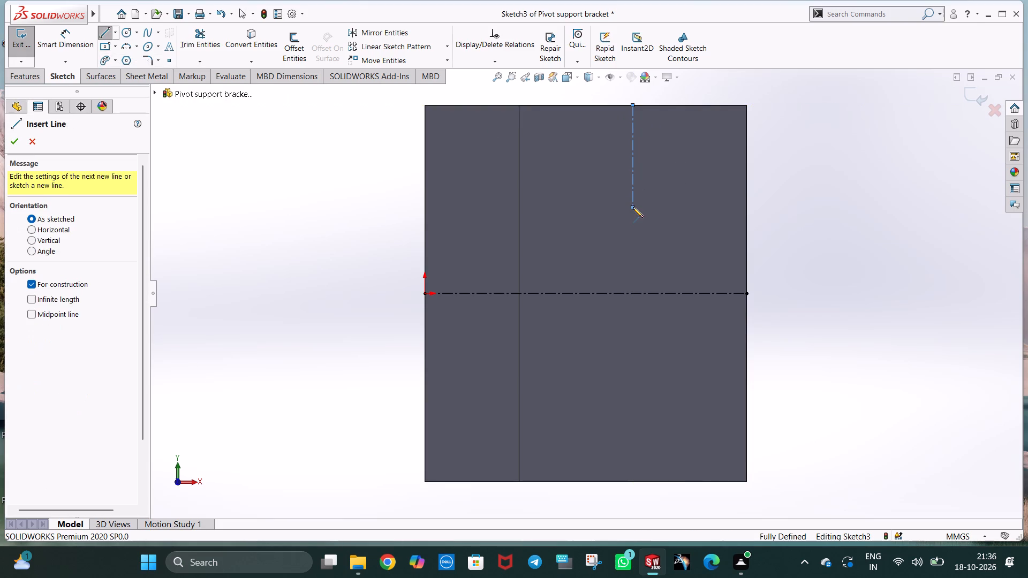
{"action": "key", "text": "Escape"}
{"action": "key", "text": "Escape"}
{"action": "left_click_drag", "start_coordinate": [815, 184], "coordinate": [809, 184]}
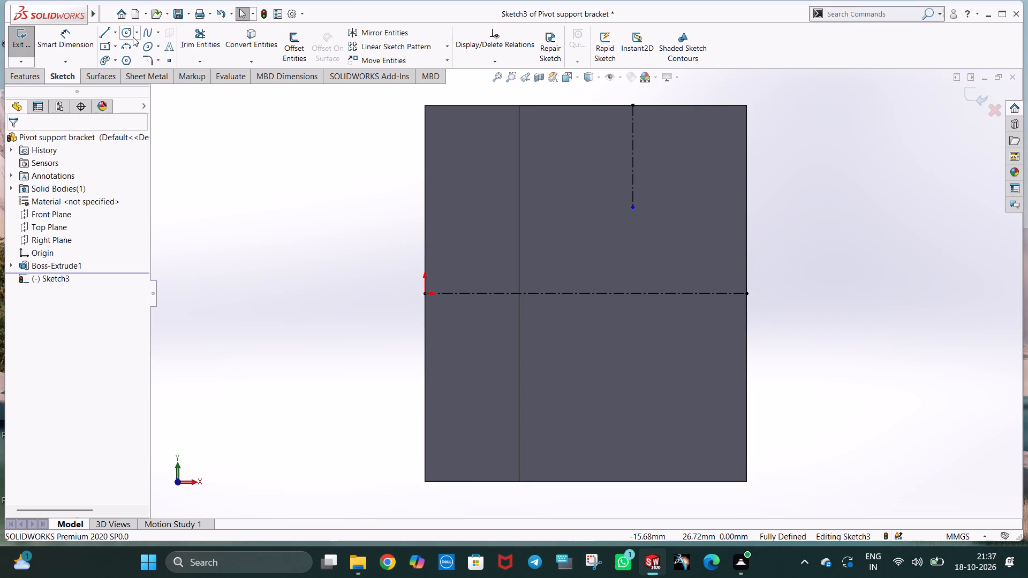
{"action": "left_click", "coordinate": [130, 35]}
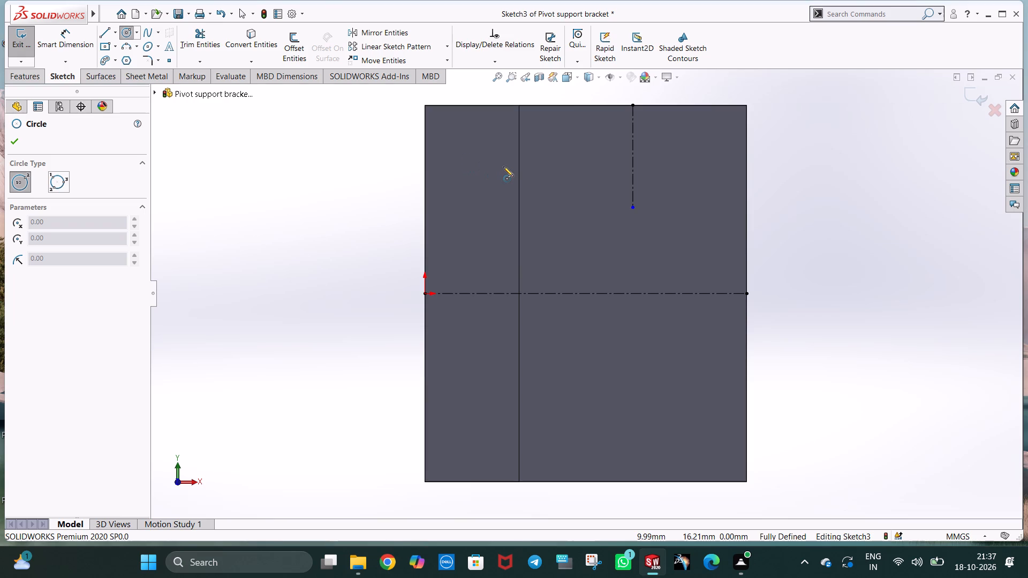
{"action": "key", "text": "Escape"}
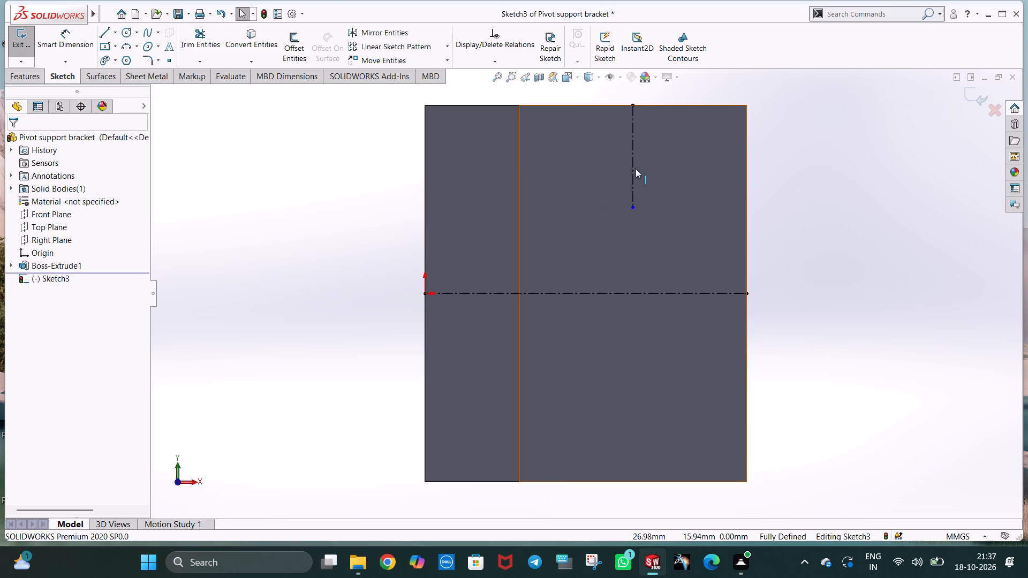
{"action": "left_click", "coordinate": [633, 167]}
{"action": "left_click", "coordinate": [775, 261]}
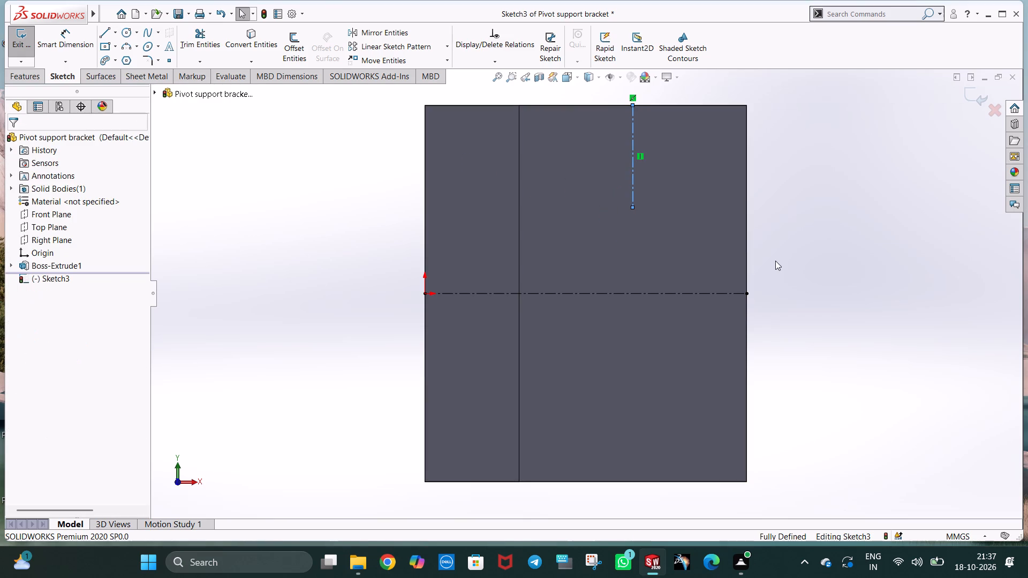
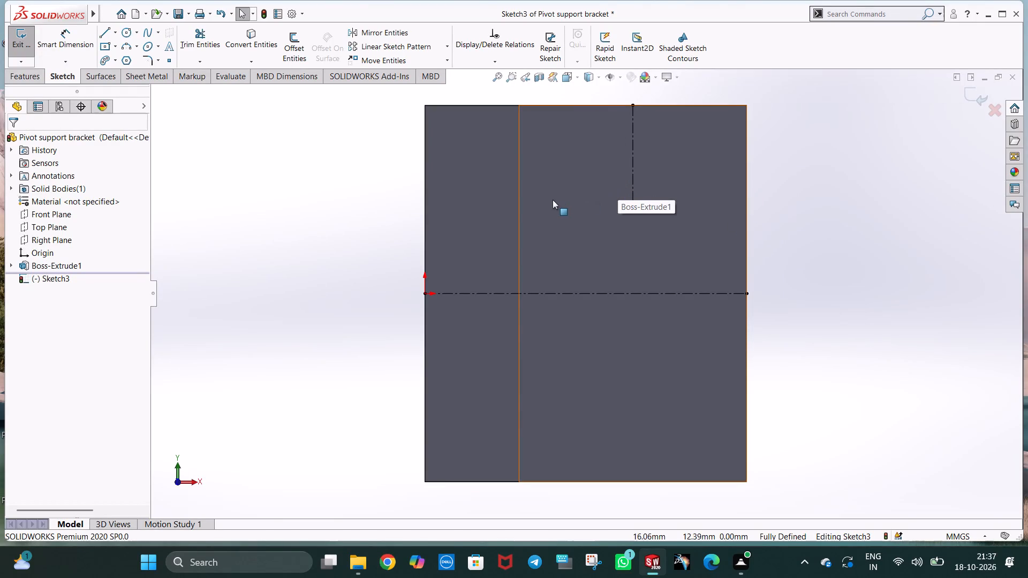
Draw a circle of 3 mm radius centered on the lower end of the 13 mm vertical centerline.
{"action": "left_click", "coordinate": [125, 34]}
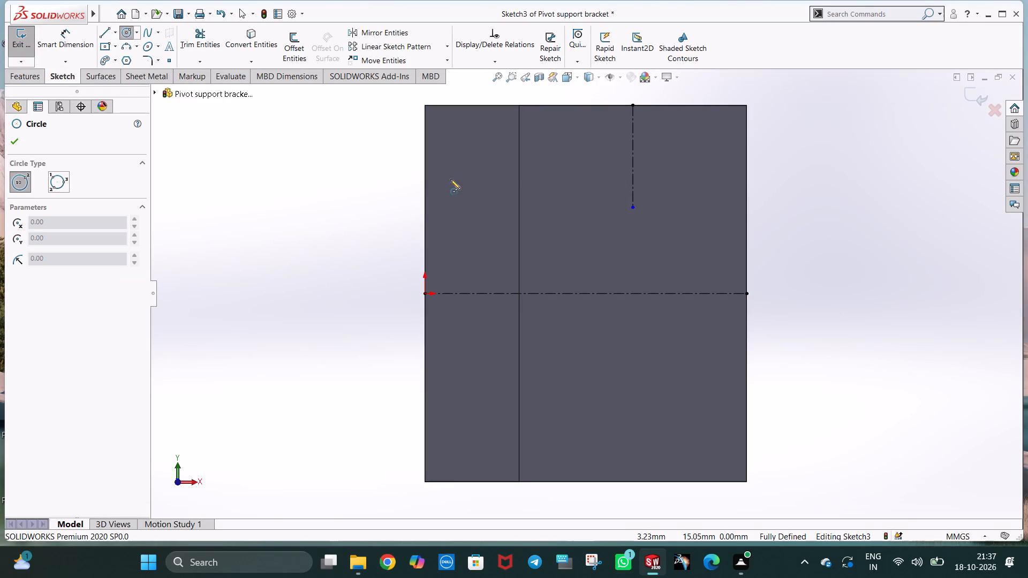
{"action": "left_click", "coordinate": [632, 207]}
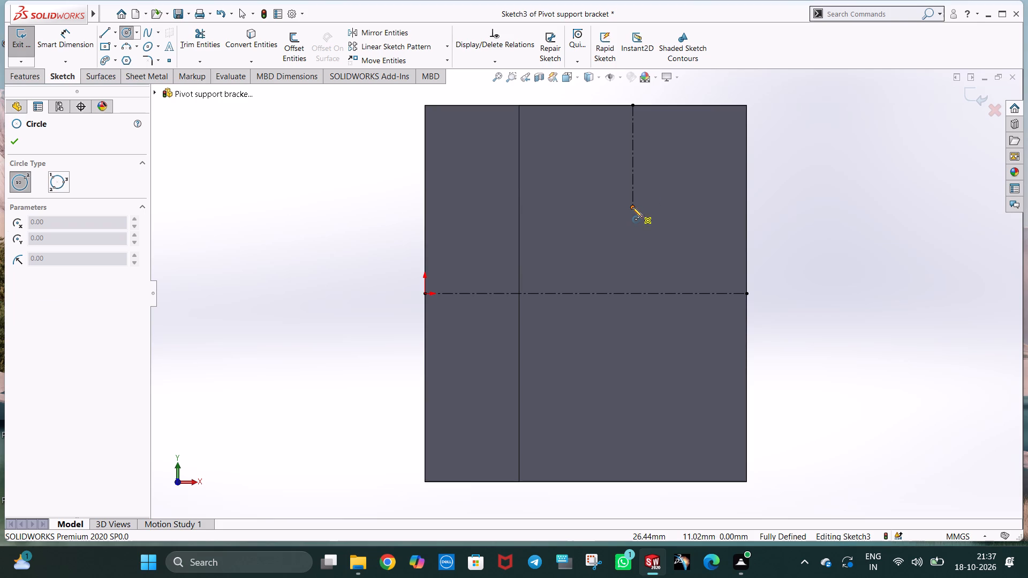
{"action": "left_click", "coordinate": [640, 222]}
{"action": "key", "text": "3"}
{"action": "key", "text": "Return"}
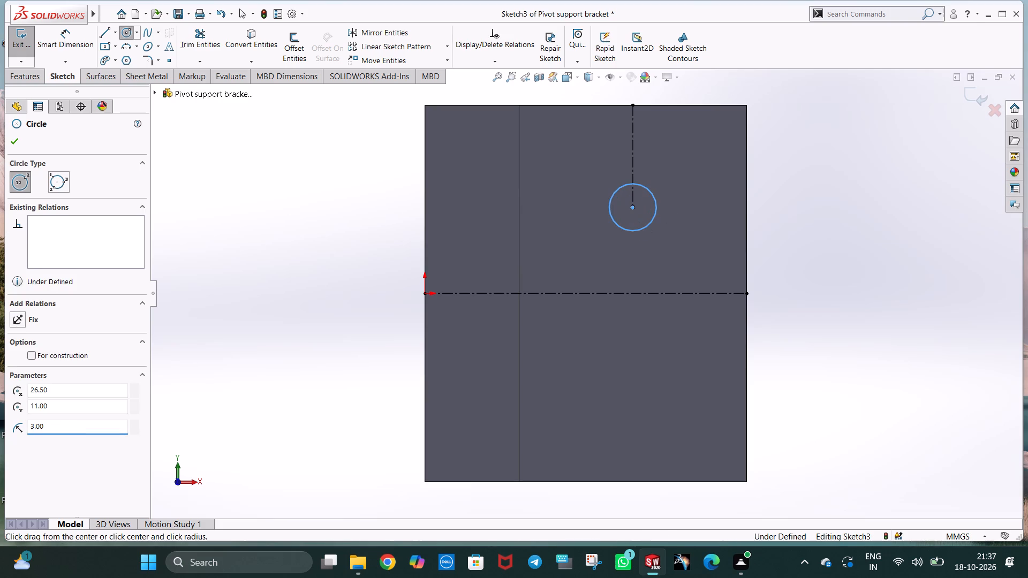
{"action": "key", "text": "Escape"}
{"action": "key", "text": "Escape"}
{"action": "left_click", "coordinate": [821, 258]}
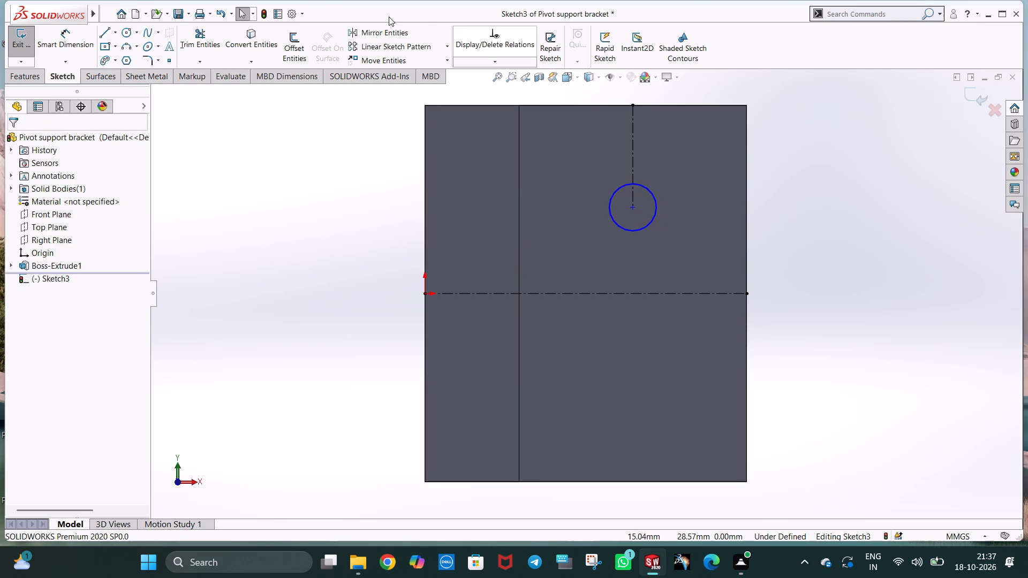
Mirror the circle about the horizontal centerline through the origin, keeping the original.
{"action": "left_click", "coordinate": [385, 28]}
{"action": "left_click", "coordinate": [613, 218]}
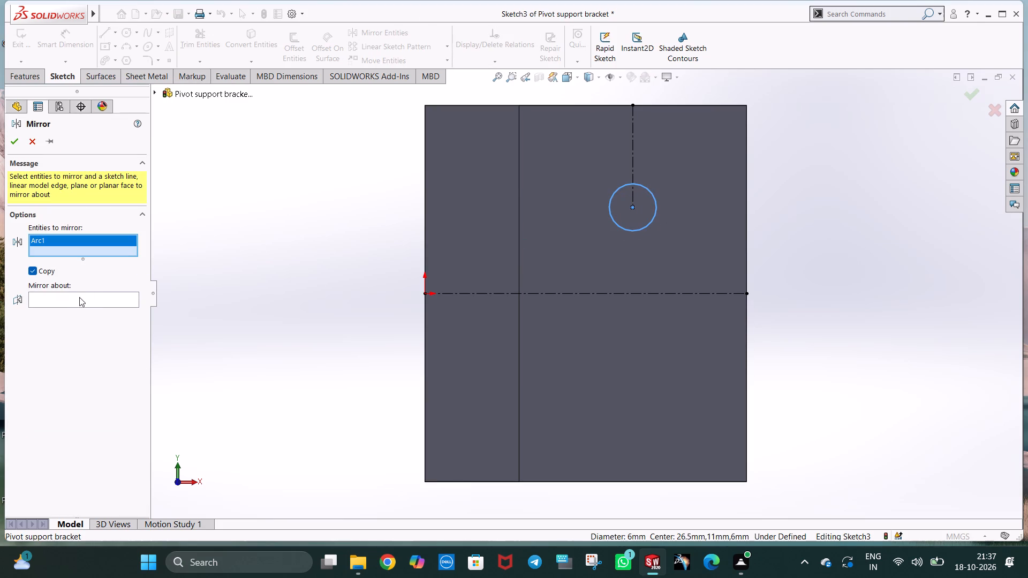
{"action": "left_click", "coordinate": [79, 297]}
{"action": "left_click", "coordinate": [556, 291]}
{"action": "right_click", "coordinate": [556, 291]}
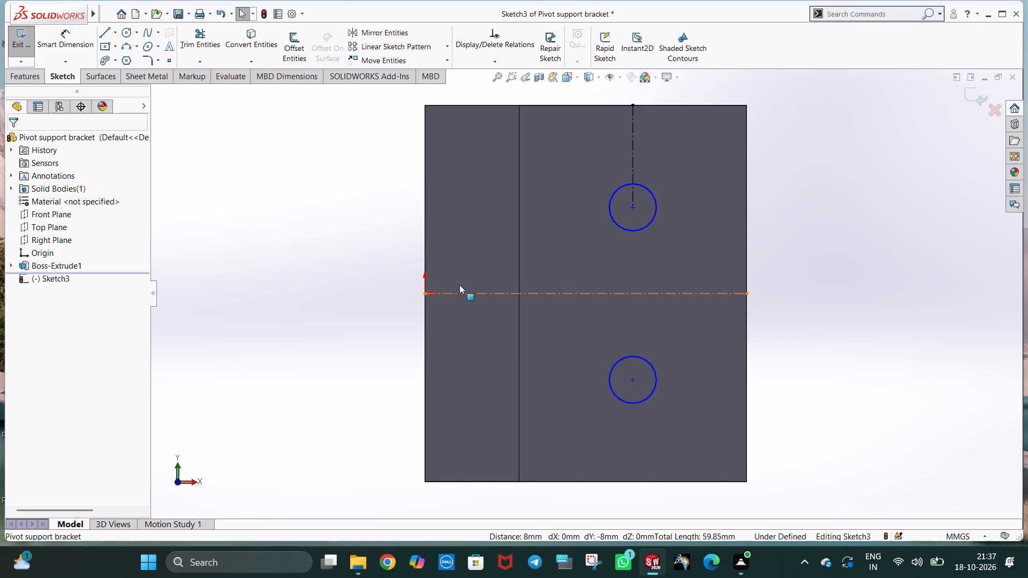
{"action": "left_click", "coordinate": [376, 265]}
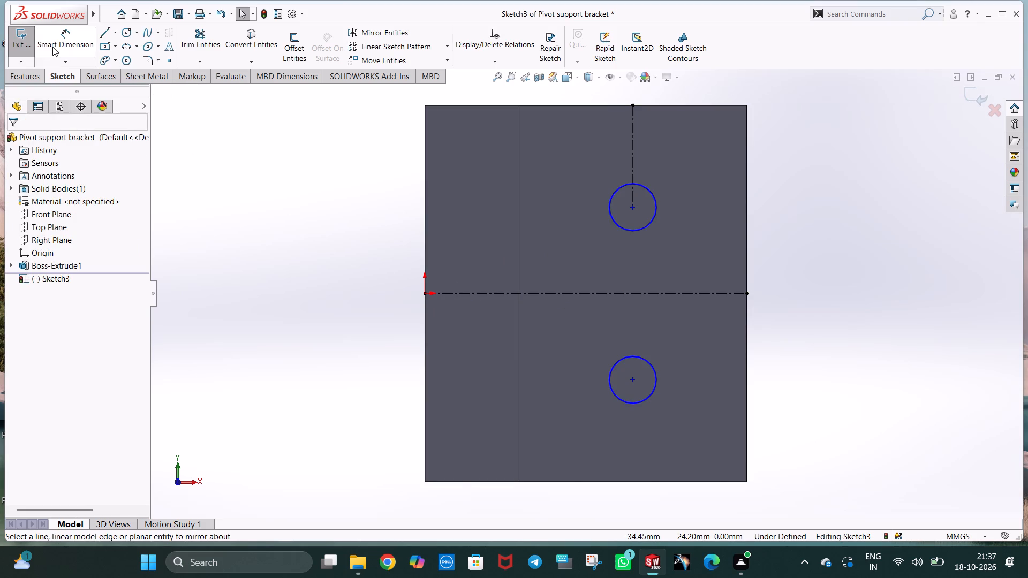
Dimension the vertical spacing between the two circle centers and the diameter of the upper circle.
{"action": "left_click", "coordinate": [52, 47]}
{"action": "left_click", "coordinate": [634, 208]}
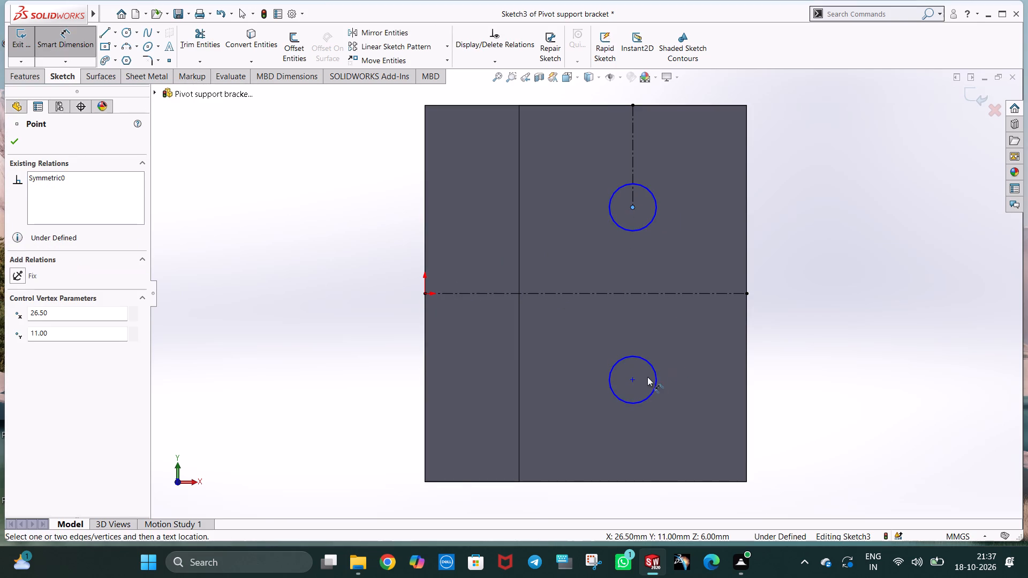
{"action": "left_click", "coordinate": [634, 379]}
{"action": "left_click", "coordinate": [687, 296]}
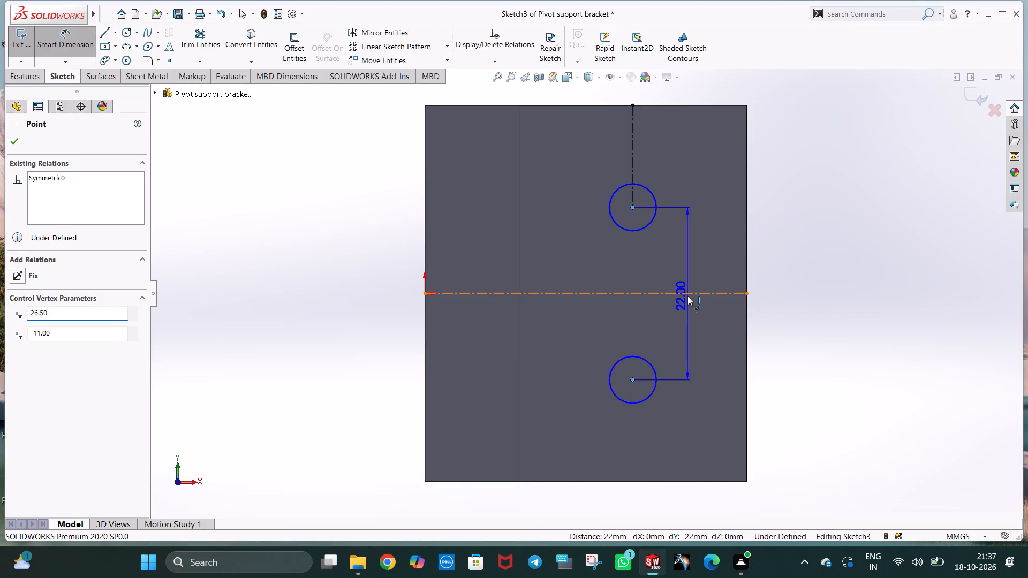
{"action": "left_click", "coordinate": [641, 276]}
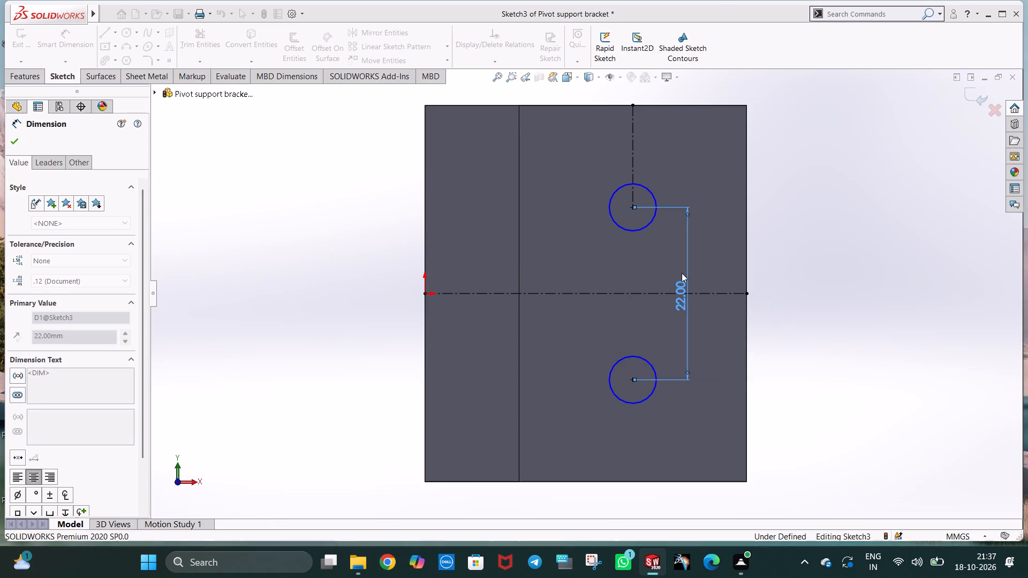
{"action": "left_click", "coordinate": [811, 233]}
{"action": "left_click", "coordinate": [647, 187]}
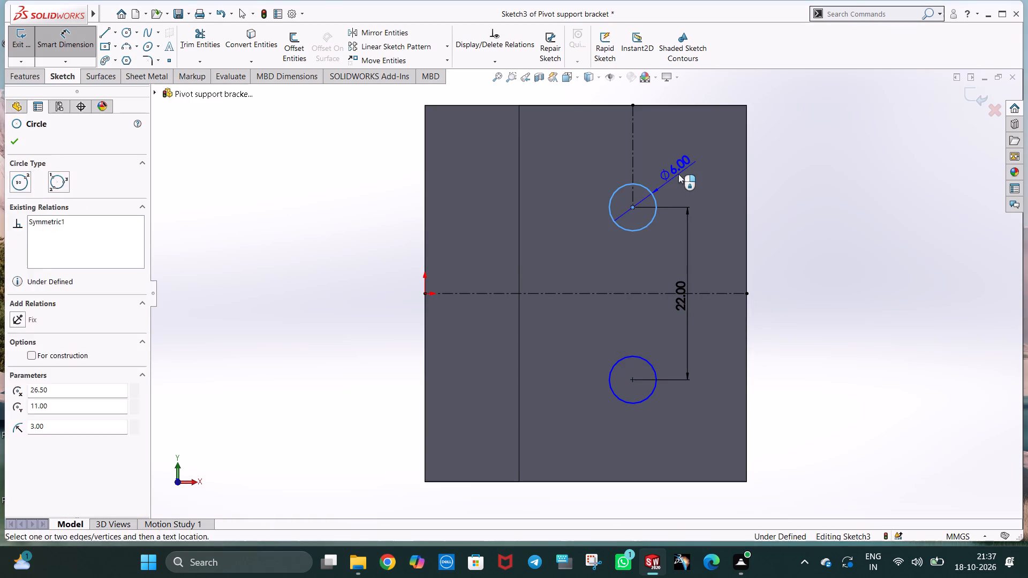
{"action": "left_click", "coordinate": [678, 174]}
{"action": "left_click", "coordinate": [629, 155]}
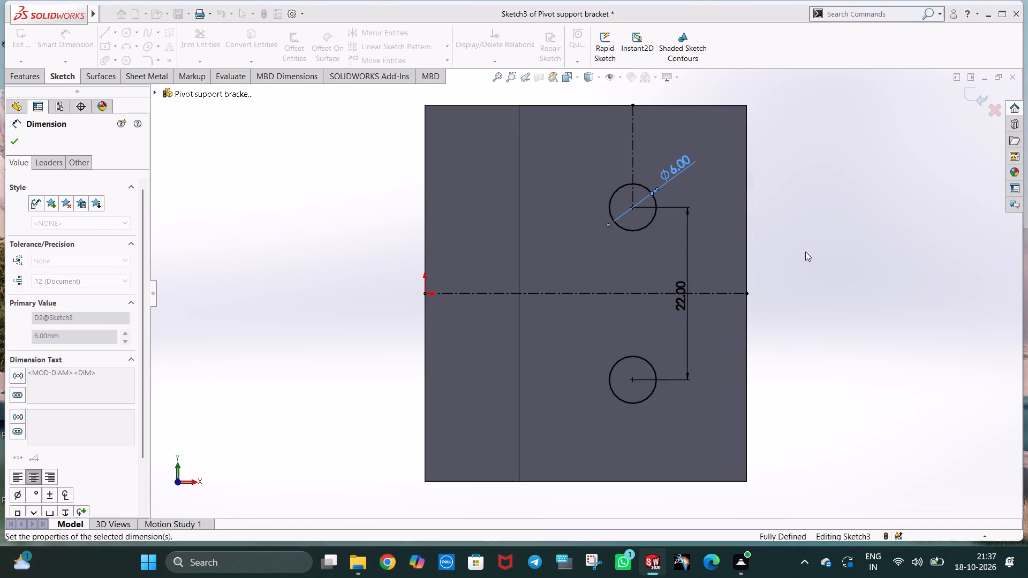
{"action": "left_click", "coordinate": [805, 252]}
Cut the two circles through the narrow section as holes with a Blind extruded cut 48 mm deep.
{"action": "middle_click_drag", "start_coordinate": [740, 362], "coordinate": [672, 379]}
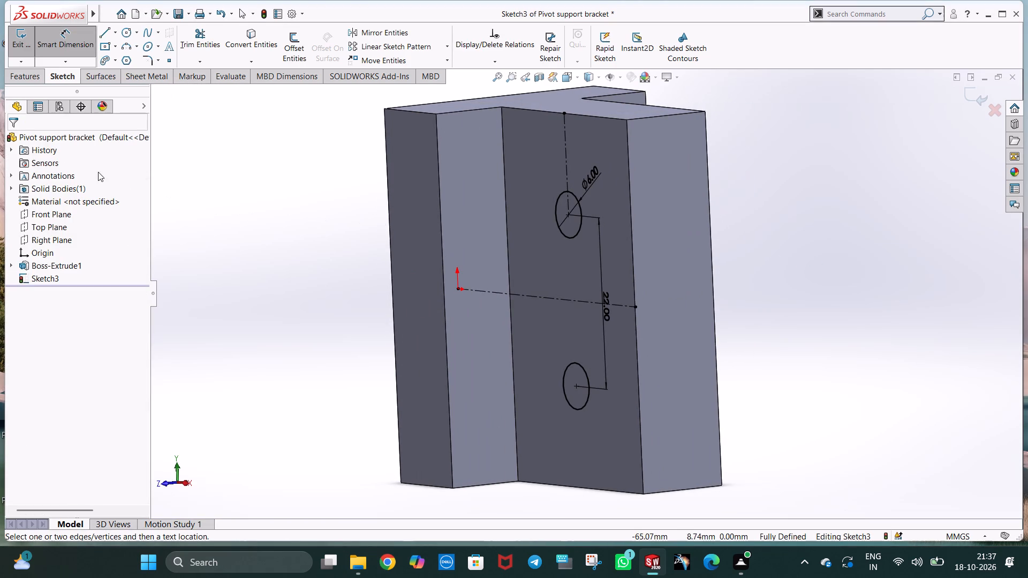
{"action": "left_click", "coordinate": [38, 73]}
{"action": "left_click", "coordinate": [197, 47]}
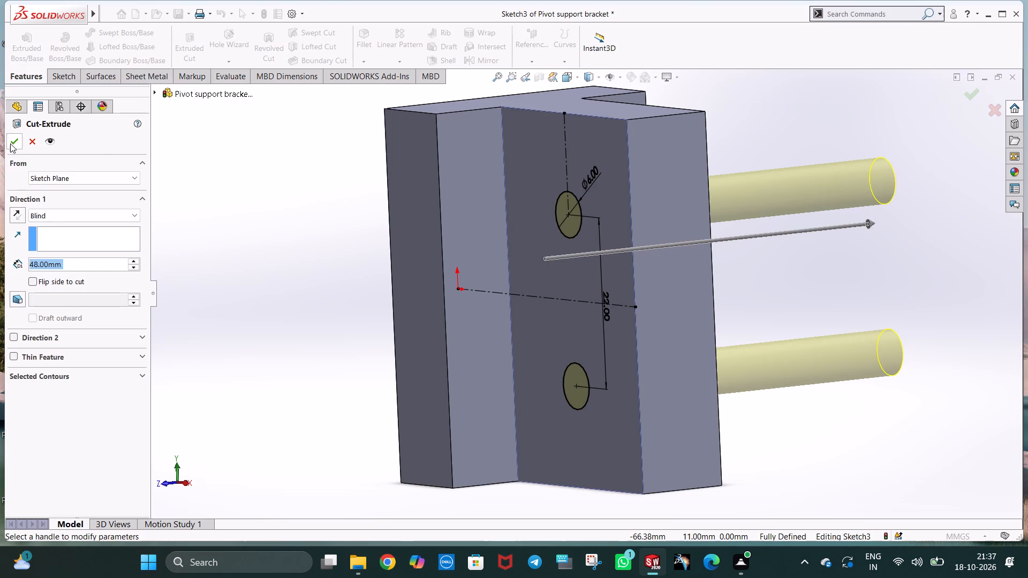
{"action": "left_click", "coordinate": [10, 143]}
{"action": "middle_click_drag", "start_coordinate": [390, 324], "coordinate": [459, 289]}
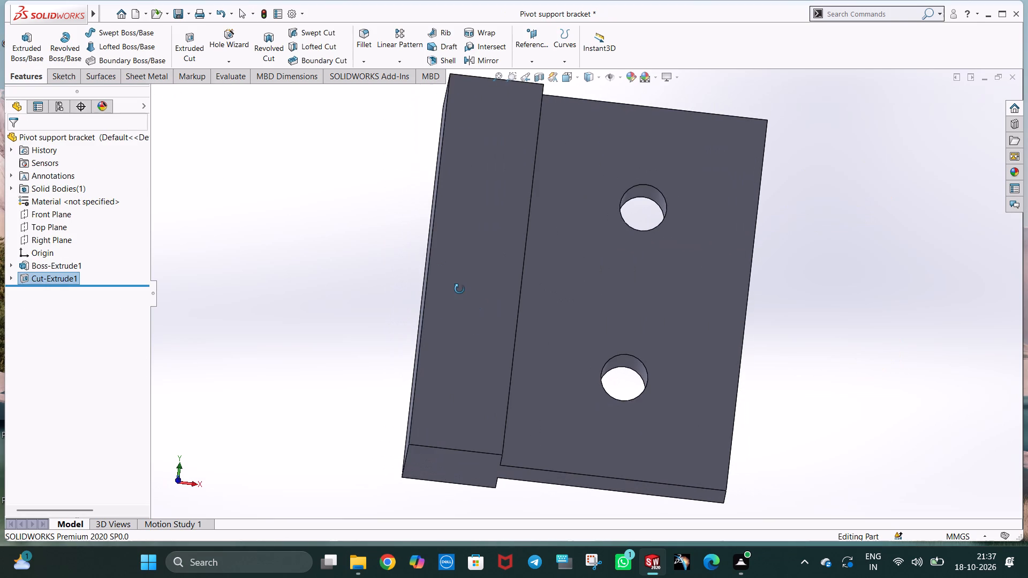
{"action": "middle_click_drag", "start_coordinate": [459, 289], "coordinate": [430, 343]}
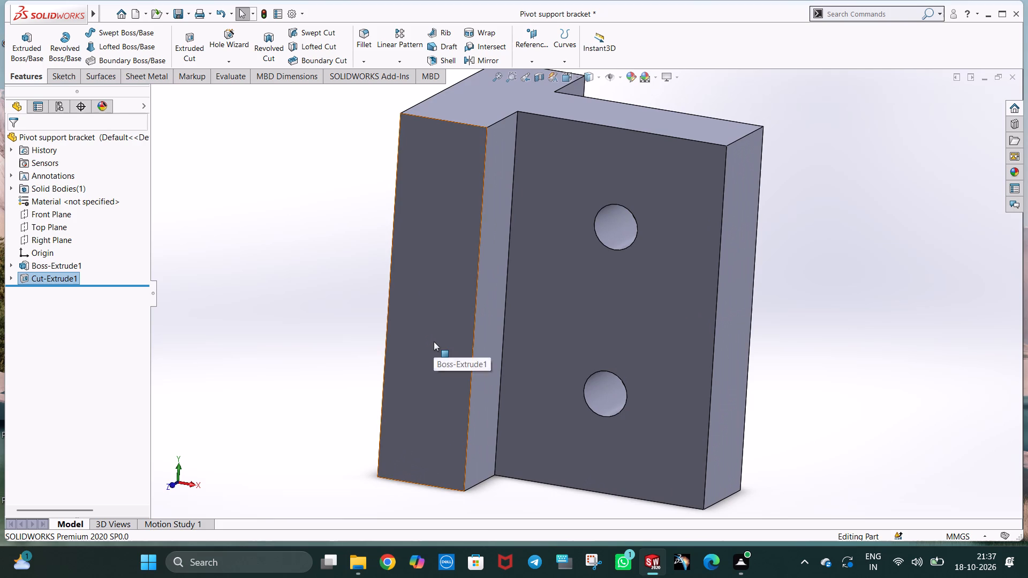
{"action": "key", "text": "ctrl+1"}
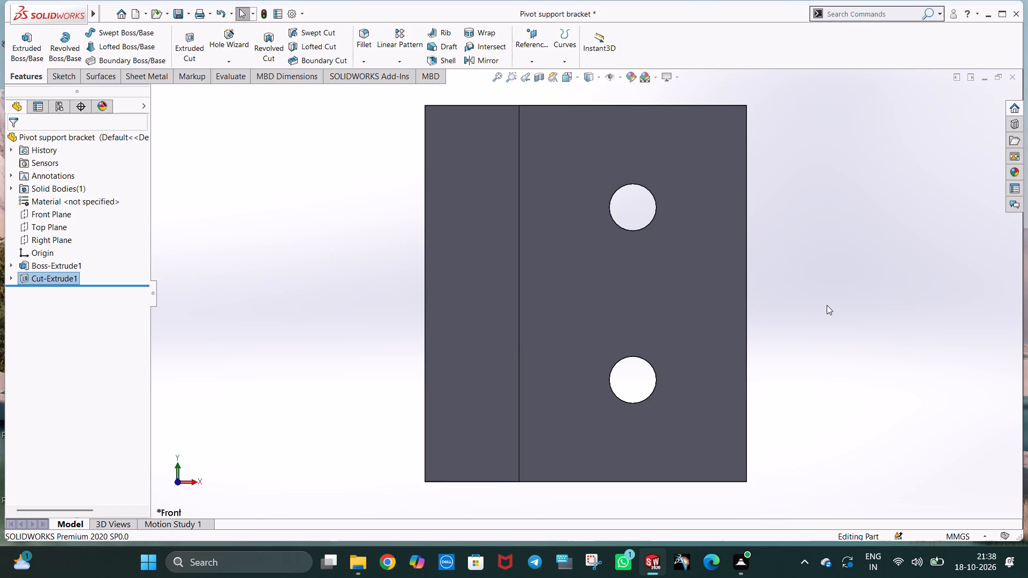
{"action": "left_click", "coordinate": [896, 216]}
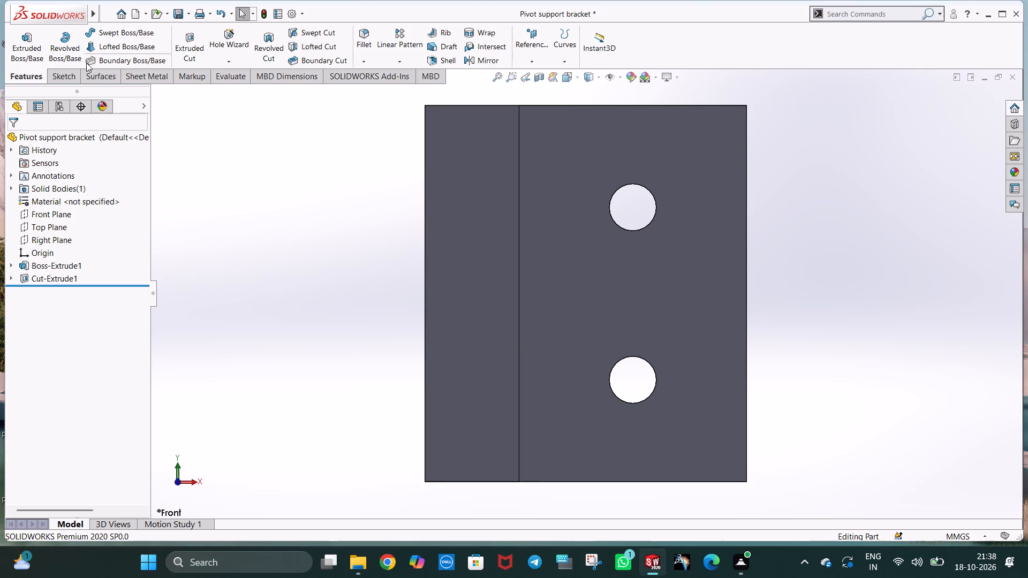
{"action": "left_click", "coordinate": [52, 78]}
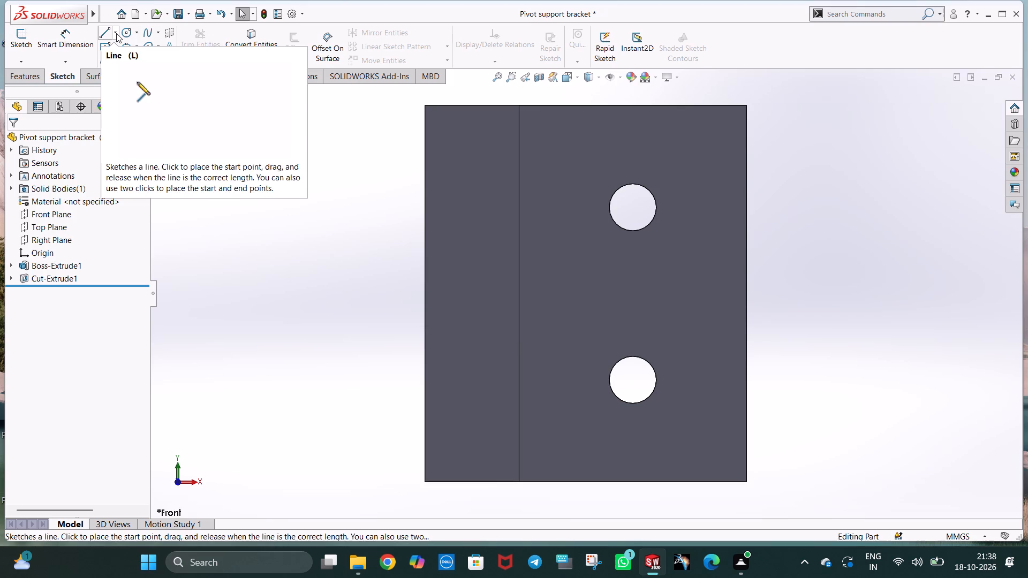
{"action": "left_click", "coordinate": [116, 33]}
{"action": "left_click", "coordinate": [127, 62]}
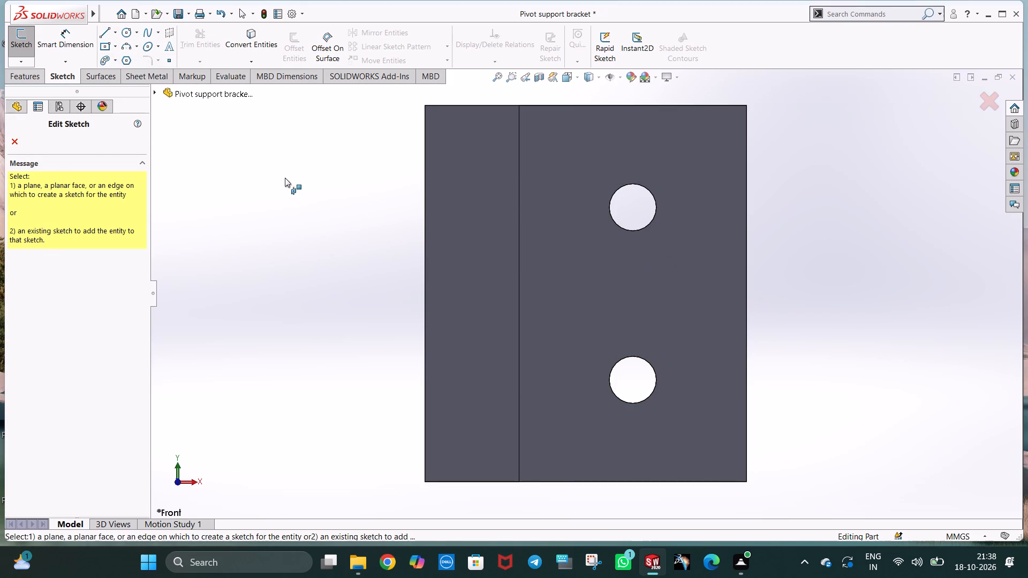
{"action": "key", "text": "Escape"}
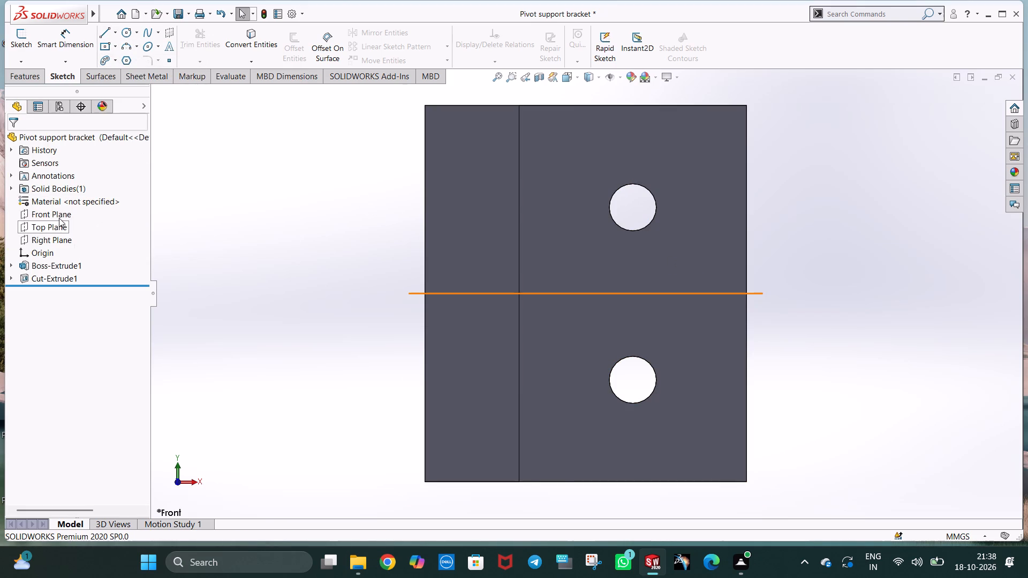
Start a sketch on the Front Plane and draw a 29 mm vertical centerline up from the body's lower corner along the edge through the origin.
{"action": "left_click", "coordinate": [59, 218]}
{"action": "left_click", "coordinate": [68, 204]}
{"action": "left_click", "coordinate": [118, 33]}
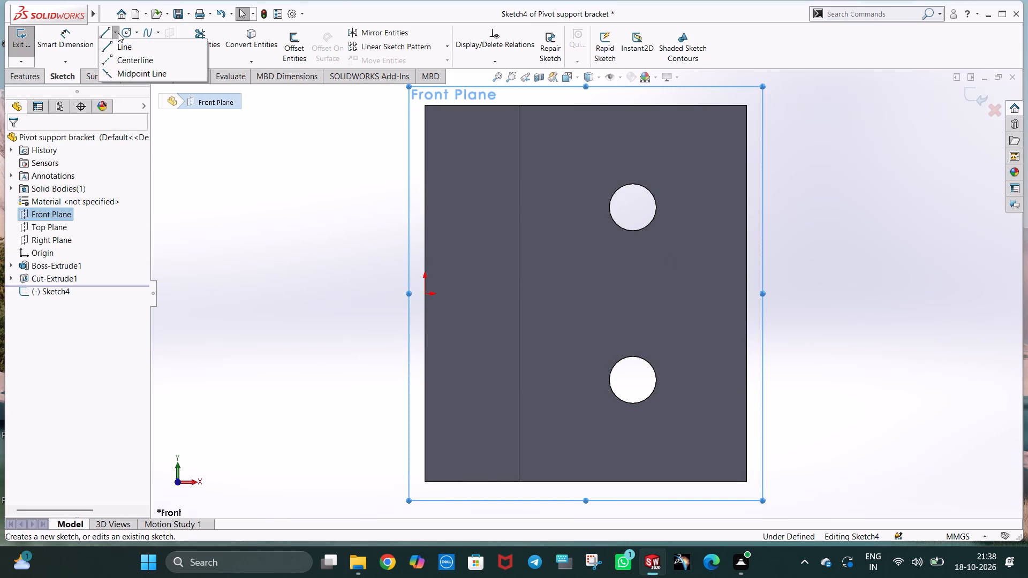
{"action": "left_click", "coordinate": [126, 58]}
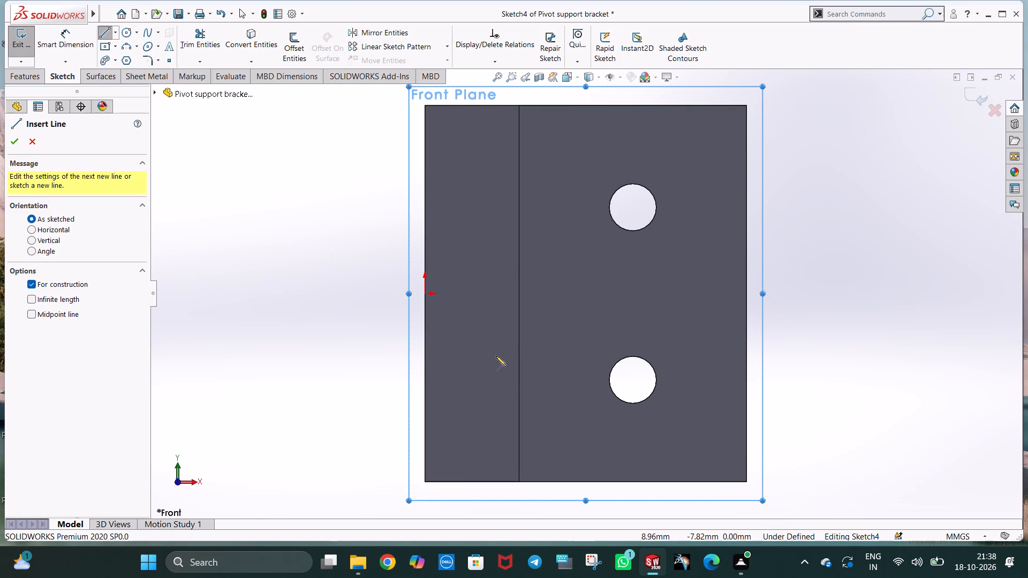
{"action": "left_click", "coordinate": [426, 481]}
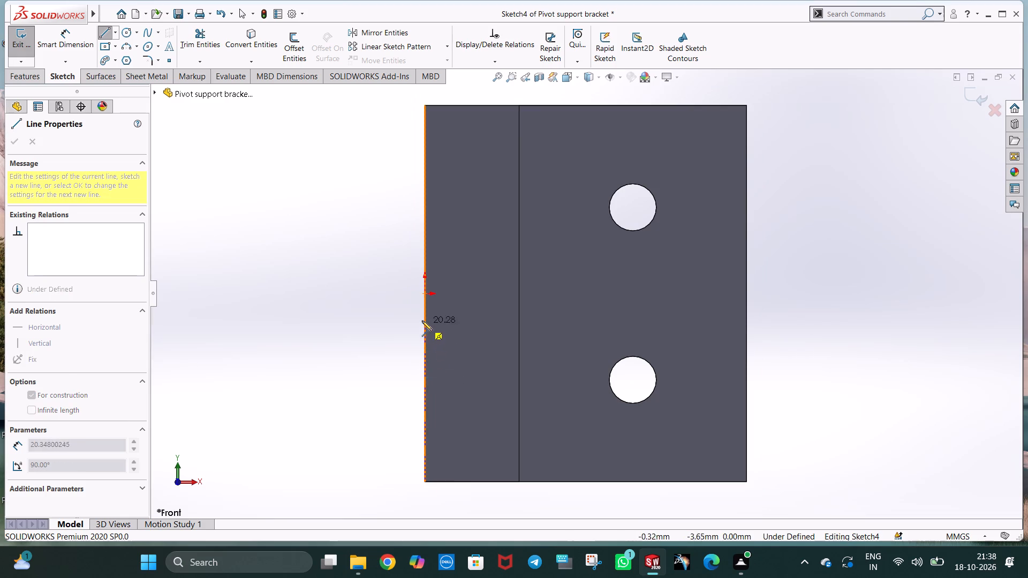
{"action": "left_click", "coordinate": [424, 253]}
{"action": "type", "text": "29"}
{"action": "key", "text": "Return"}
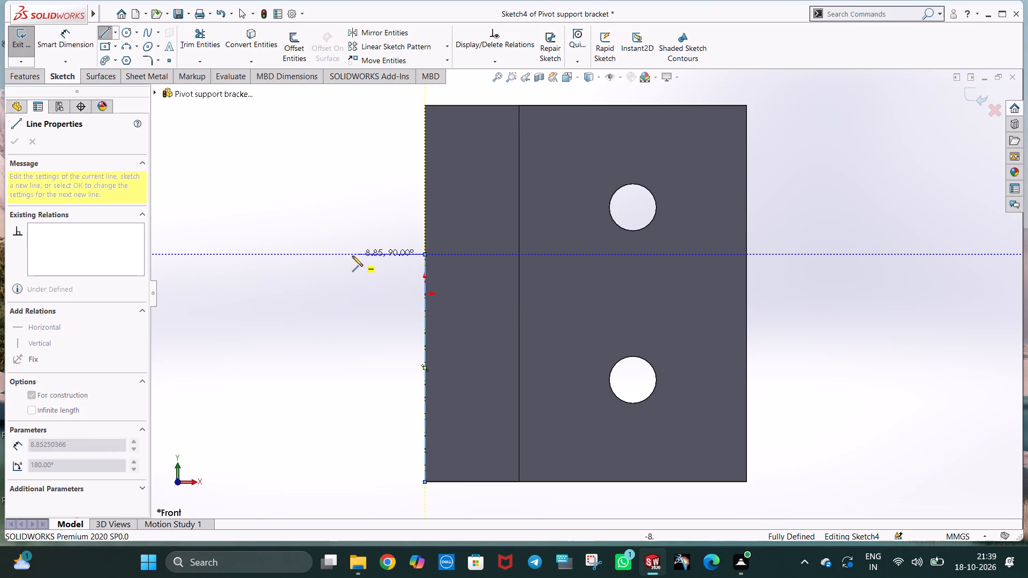
Draw a long horizontal centerline outward from the upper end of the 29 mm centerline, away from the body.
{"action": "scroll", "coordinate": [175, 255], "scroll_direction": "up", "scroll_amount": 3}
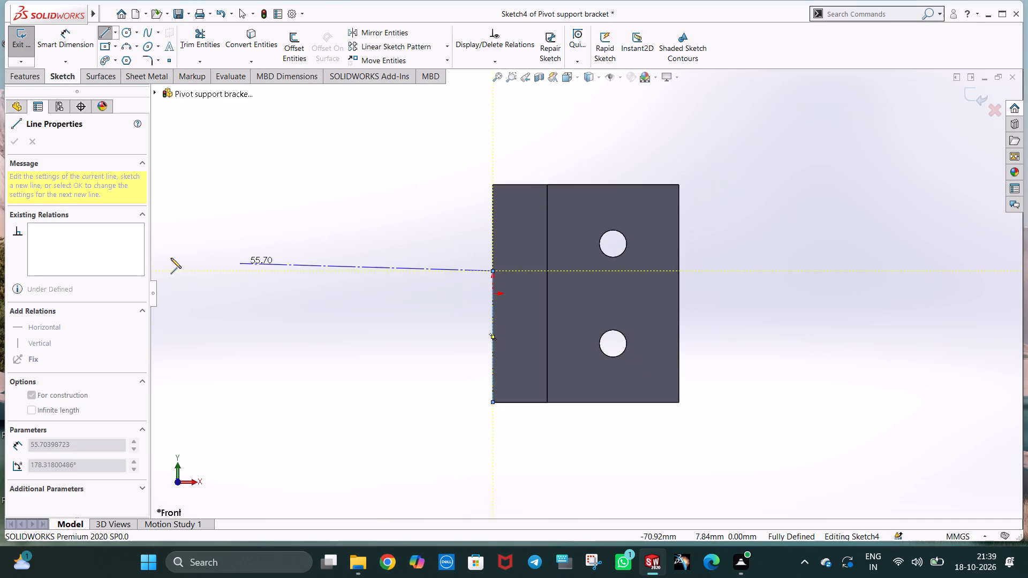
{"action": "left_click", "coordinate": [183, 269]}
{"action": "key", "text": "Escape"}
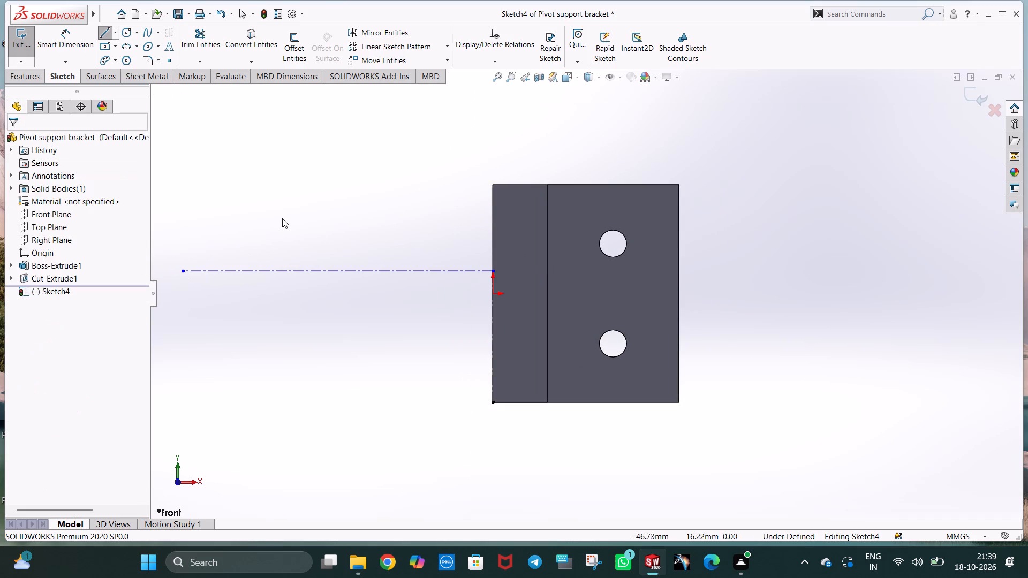
{"action": "key", "text": "Escape"}
{"action": "left_click", "coordinate": [283, 217]}
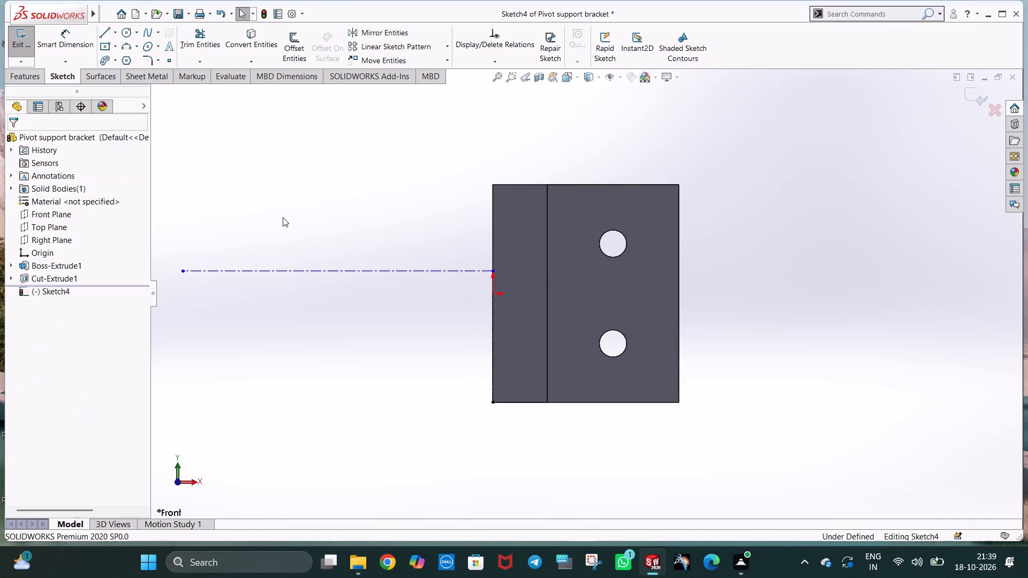
Draw a solid line along the body's vertical edge through the origin, from its lower corner to its upper corner.
{"action": "left_click", "coordinate": [112, 33]}
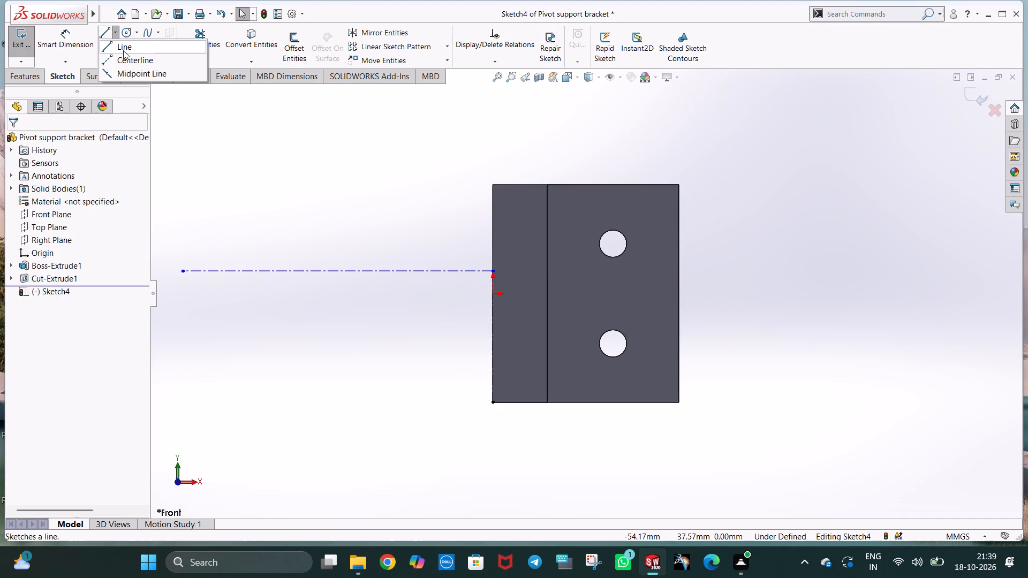
{"action": "left_click", "coordinate": [123, 50]}
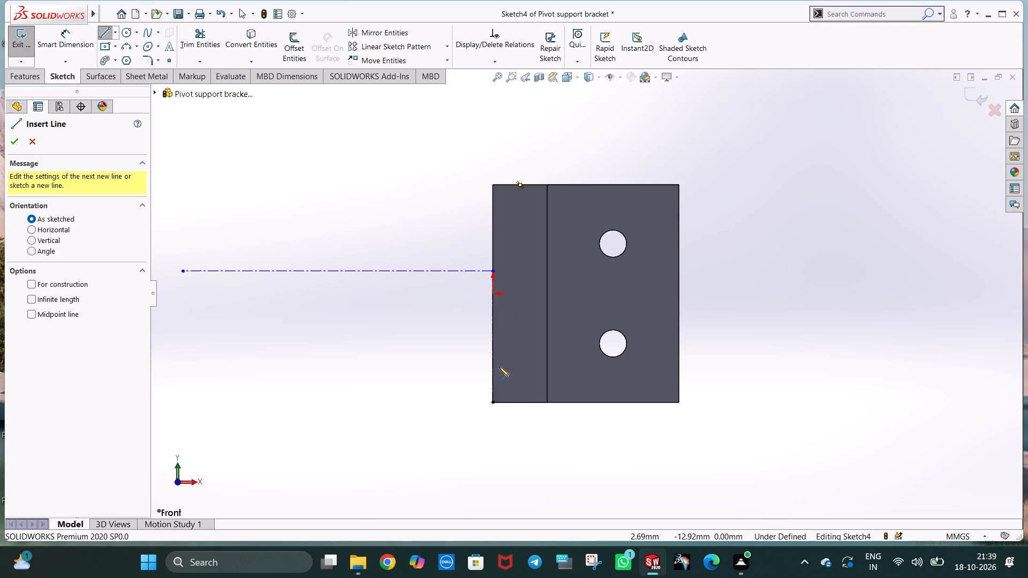
{"action": "left_click", "coordinate": [493, 401]}
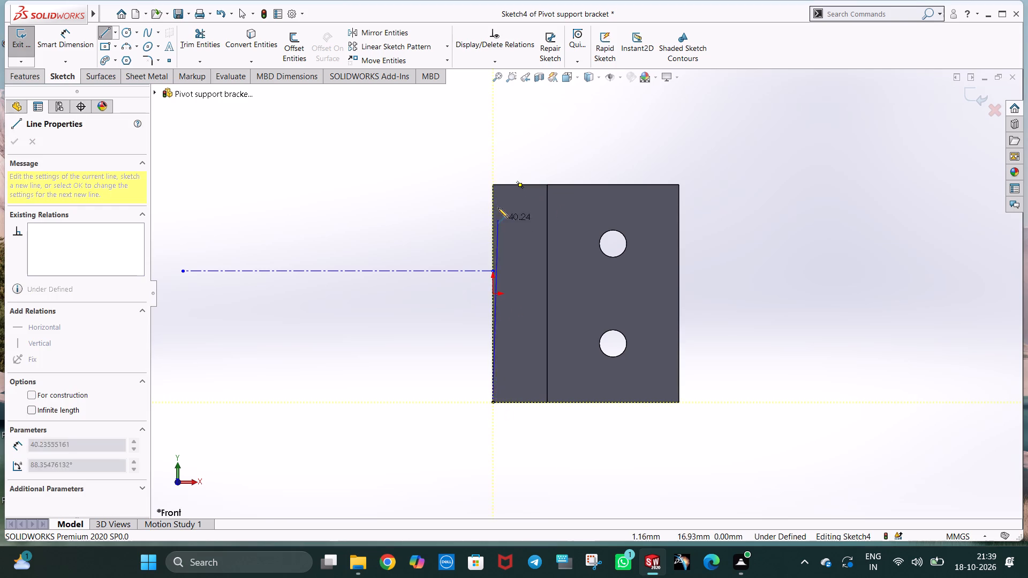
{"action": "left_click", "coordinate": [490, 184]}
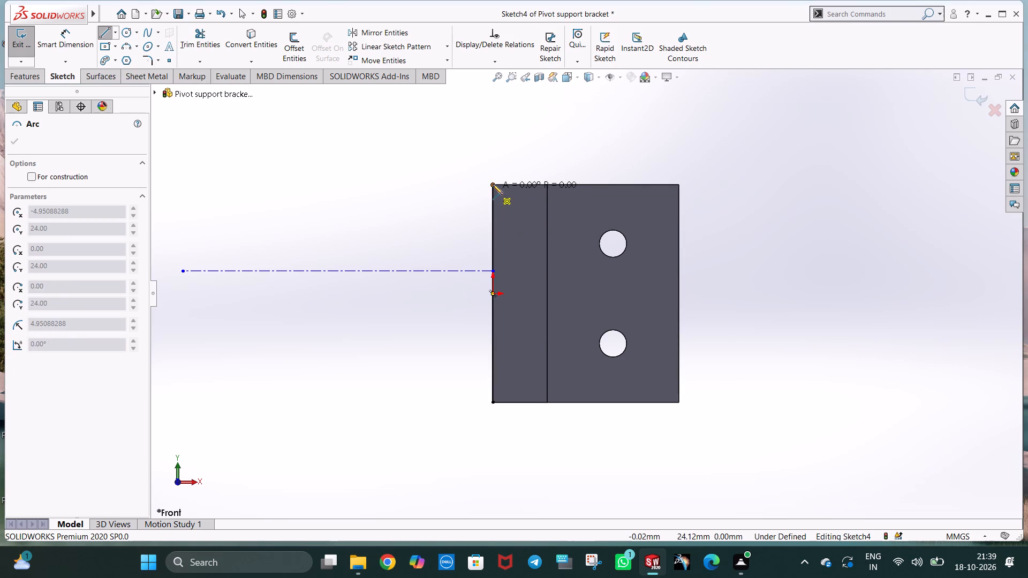
{"action": "key", "text": "Escape"}
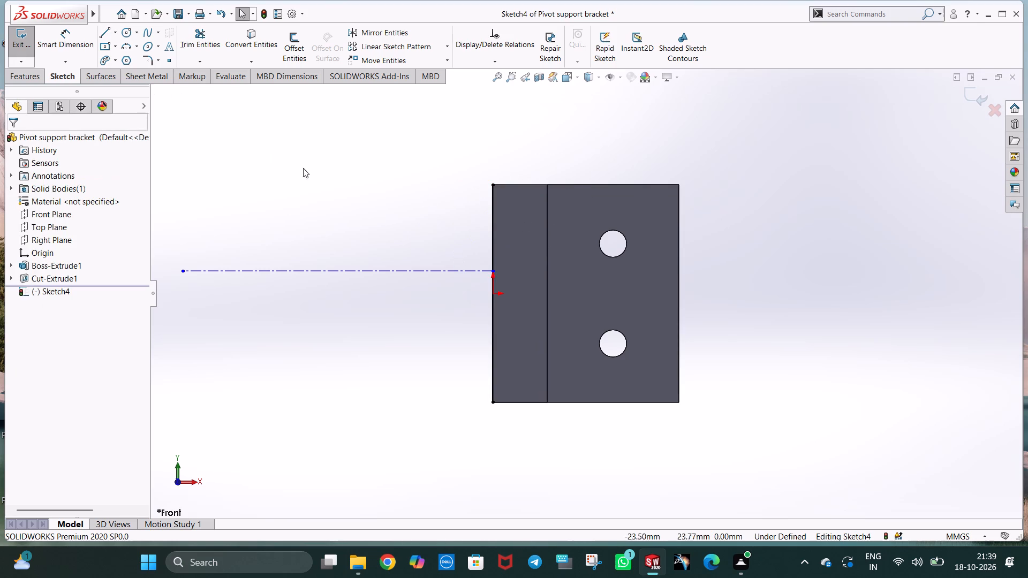
Draw a slanted line about 21 mm long from the body's upper corner at the origin-side edge down to the horizontal centerline.
{"action": "left_click", "coordinate": [101, 33]}
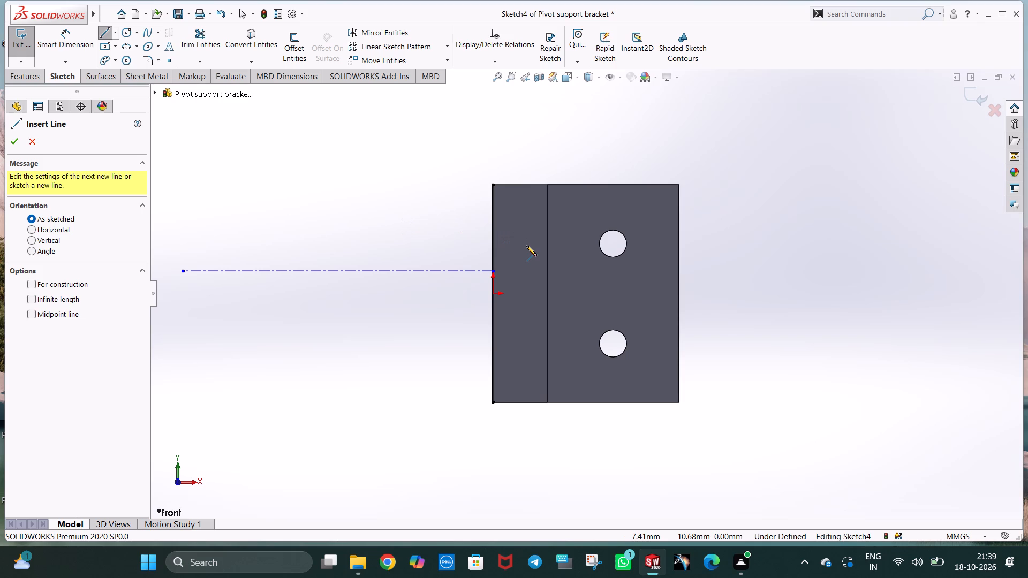
{"action": "left_click", "coordinate": [493, 184]}
{"action": "left_click", "coordinate": [456, 272]}
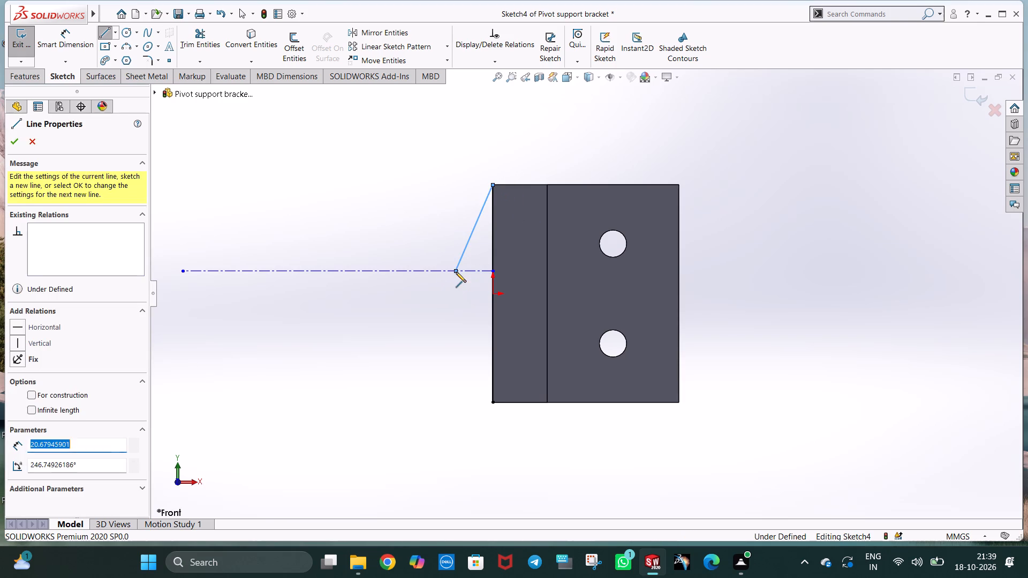
{"action": "key", "text": "Escape"}
{"action": "key", "text": "Escape"}
{"action": "left_click", "coordinate": [398, 243]}
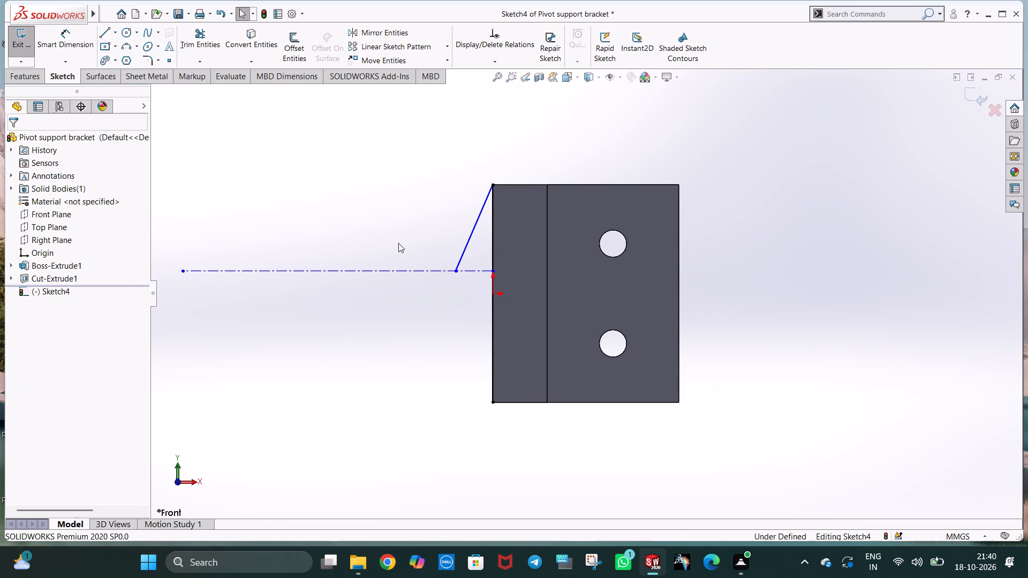
Dimension the angle between the slanted line and the vertical edge line as 30°.
{"action": "left_click", "coordinate": [67, 42]}
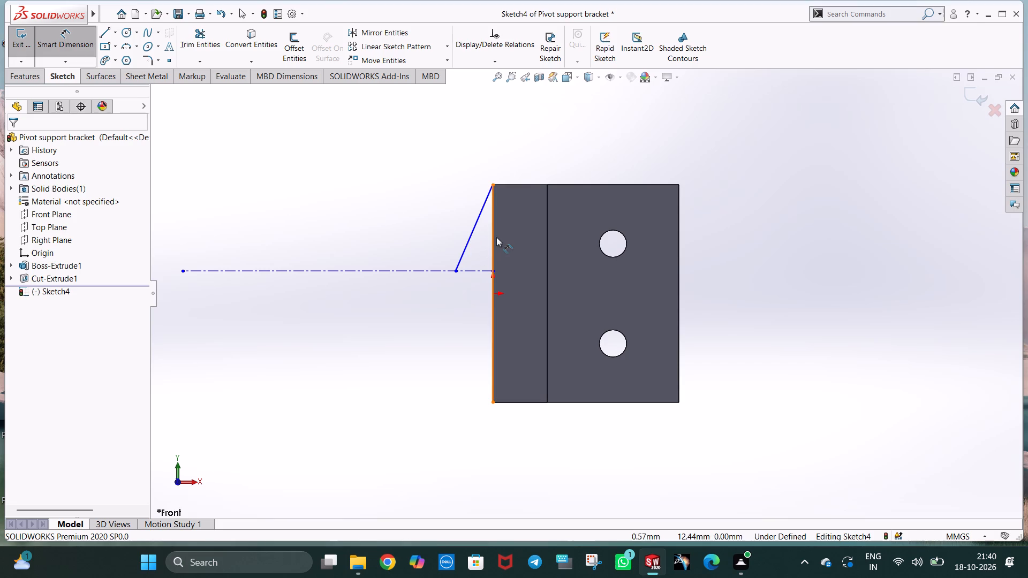
{"action": "left_click", "coordinate": [492, 237]}
{"action": "left_click", "coordinate": [470, 240]}
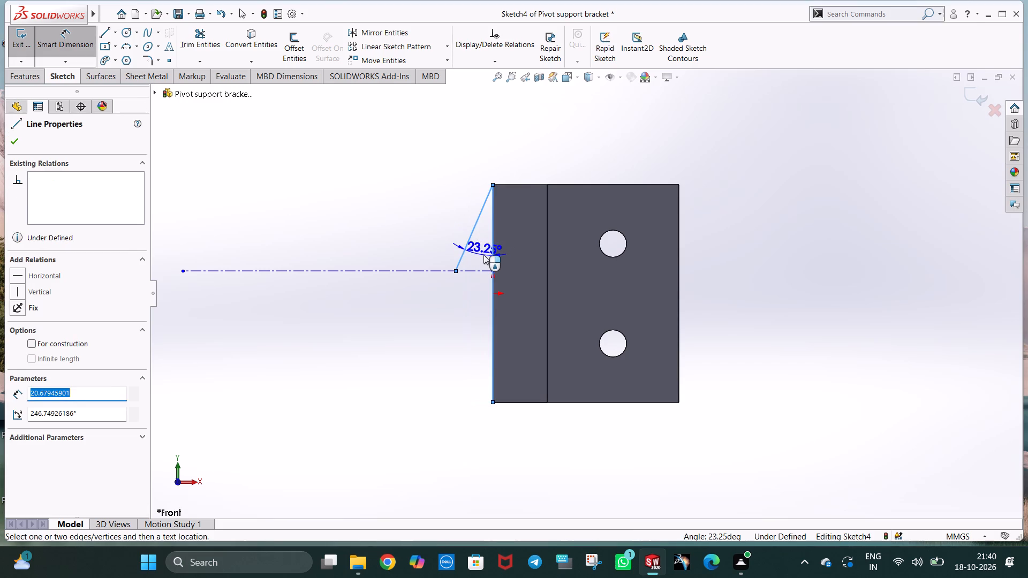
{"action": "left_click", "coordinate": [483, 255]}
{"action": "type", "text": "30"}
{"action": "key", "text": "Return"}
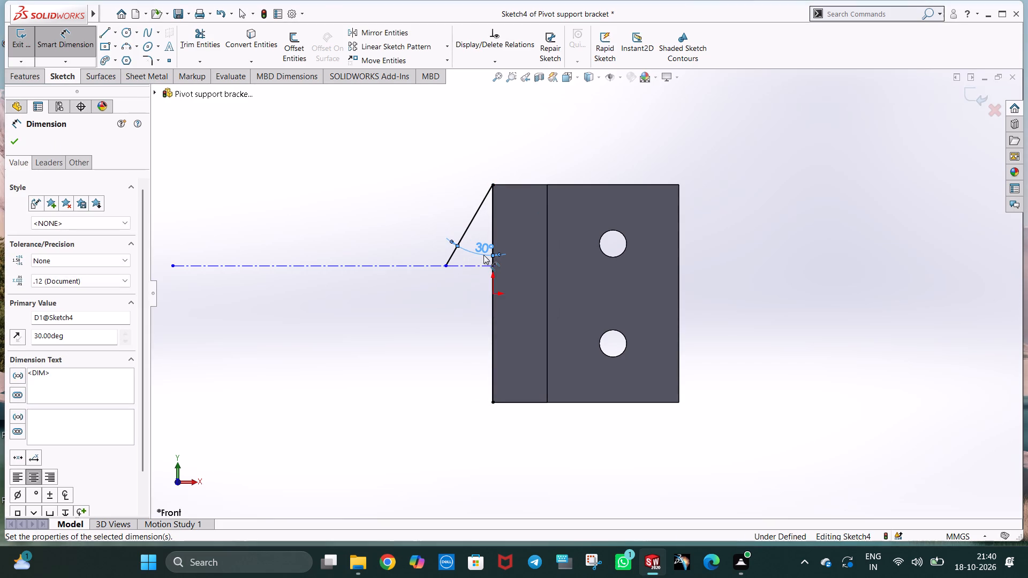
{"action": "left_click", "coordinate": [622, 132]}
Dimension the vertical distance from the horizontal centerline's inner end to the body's lower corner as 29 mm.
{"action": "left_click", "coordinate": [493, 333]}
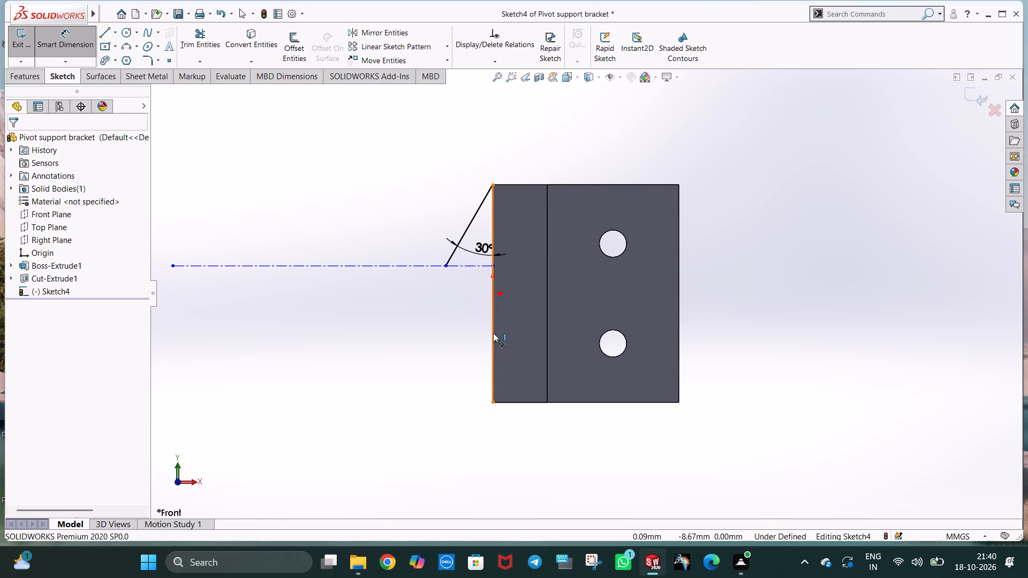
{"action": "key", "text": "Escape"}
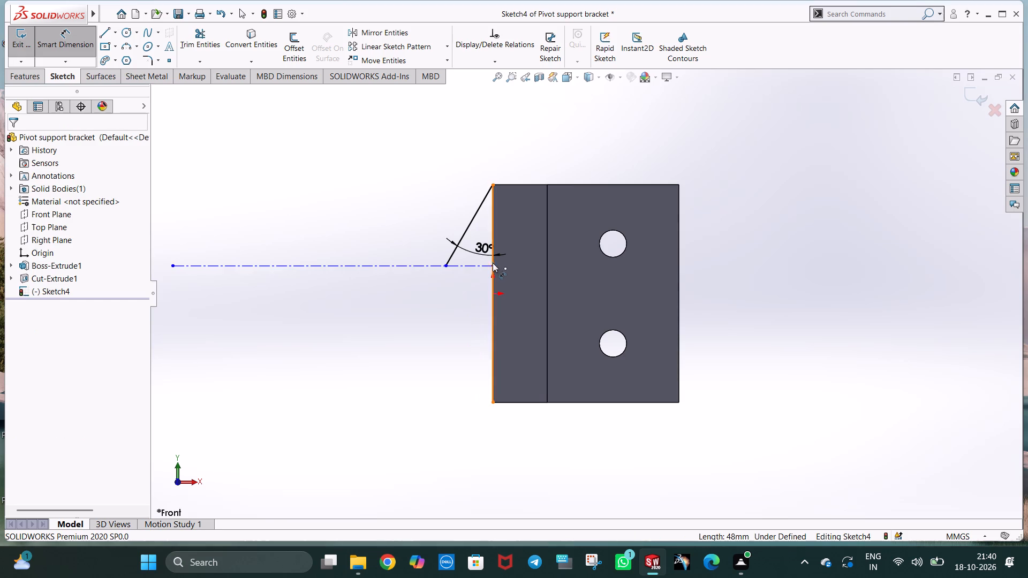
{"action": "left_click", "coordinate": [494, 266]}
{"action": "left_click", "coordinate": [495, 402]}
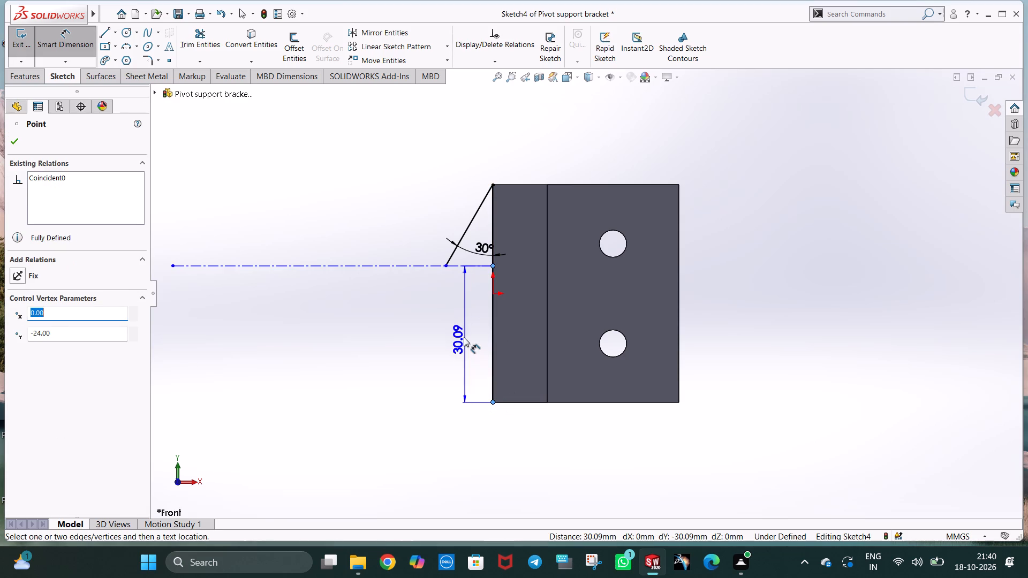
{"action": "left_click", "coordinate": [464, 337]}
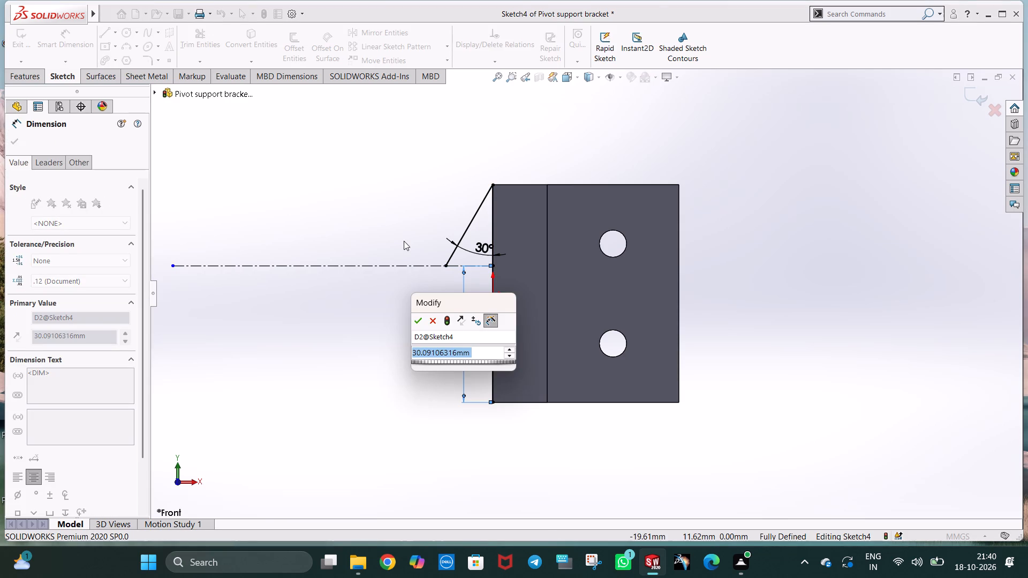
{"action": "type", "text": "29"}
{"action": "key", "text": "Return"}
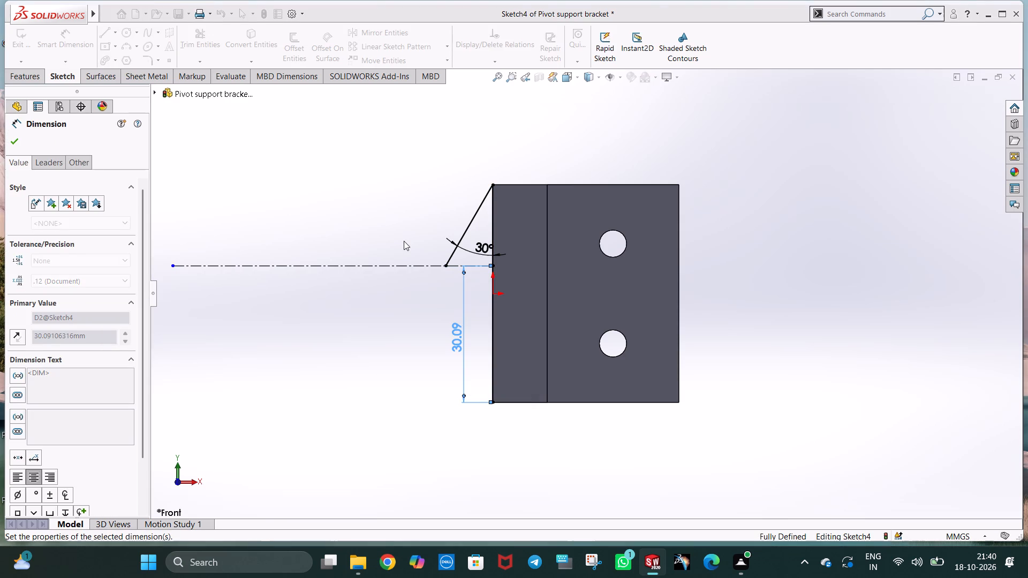
{"action": "left_click", "coordinate": [395, 191]}
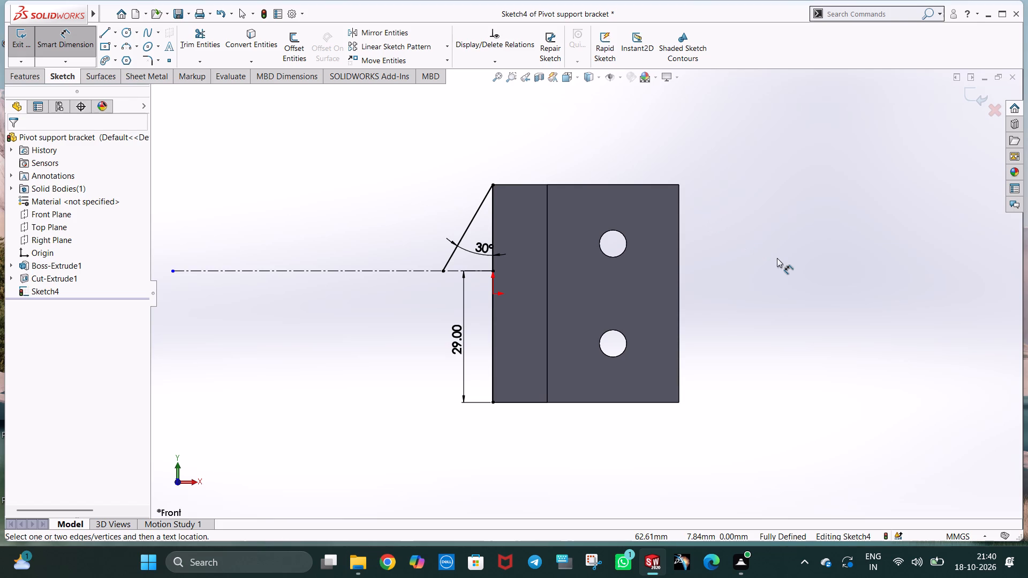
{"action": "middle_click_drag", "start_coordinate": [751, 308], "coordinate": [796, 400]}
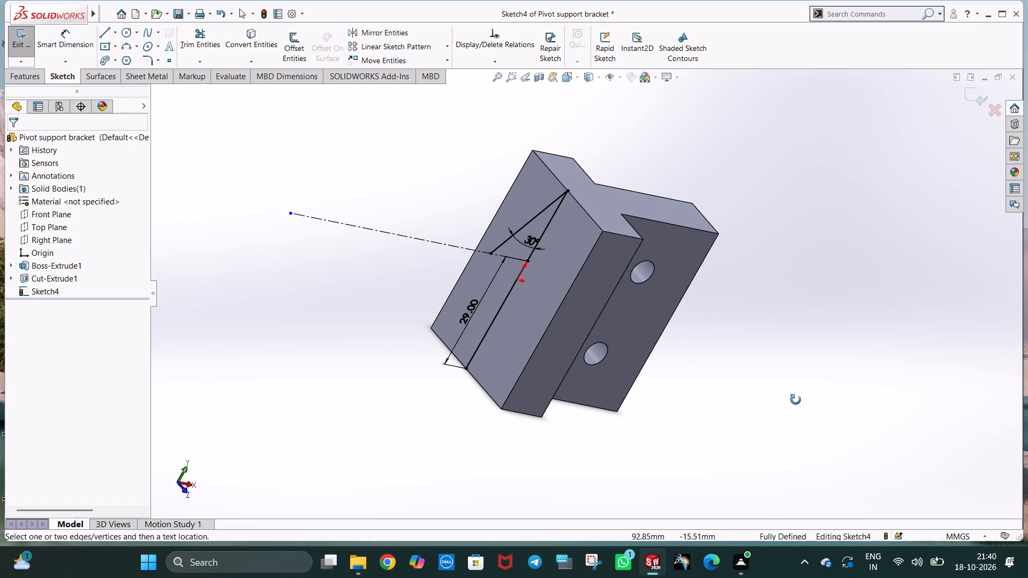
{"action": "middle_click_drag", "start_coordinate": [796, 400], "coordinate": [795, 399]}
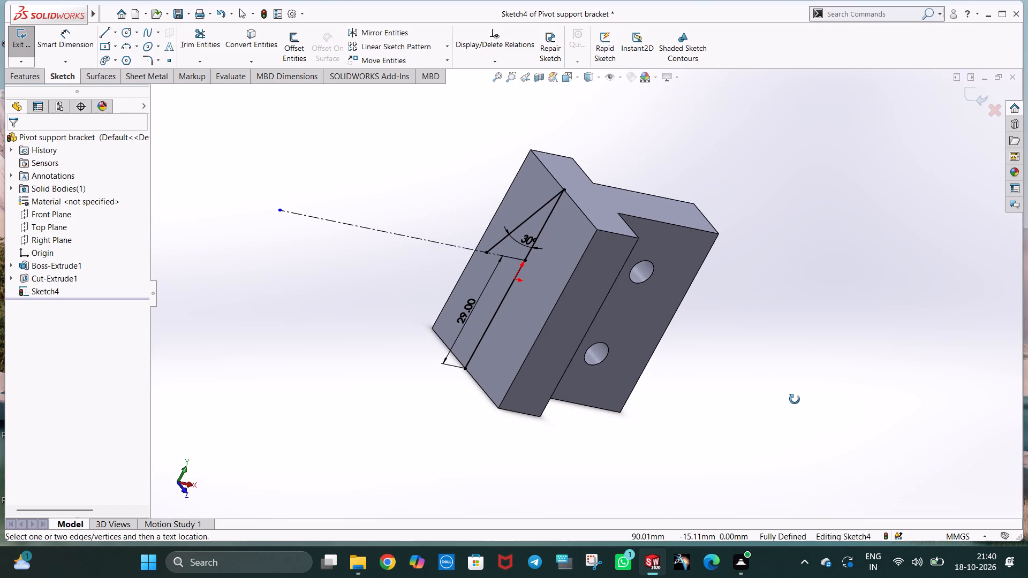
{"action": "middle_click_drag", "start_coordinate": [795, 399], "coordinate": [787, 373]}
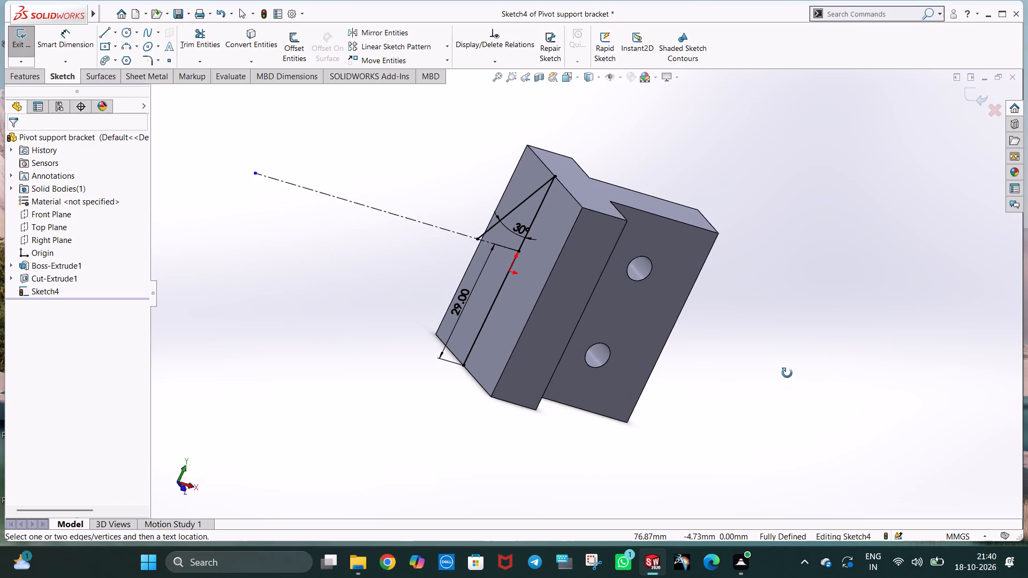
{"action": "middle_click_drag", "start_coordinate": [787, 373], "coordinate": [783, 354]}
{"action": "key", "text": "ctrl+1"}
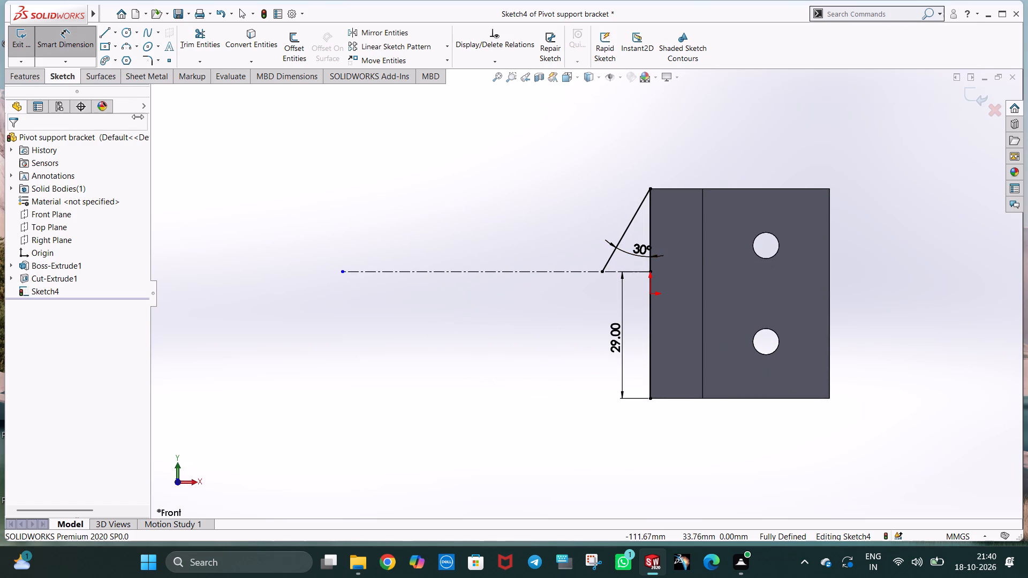
Draw a solid horizontal line about 44 mm long along the centerline, outward from the slanted line's lower end.
{"action": "left_click", "coordinate": [101, 32]}
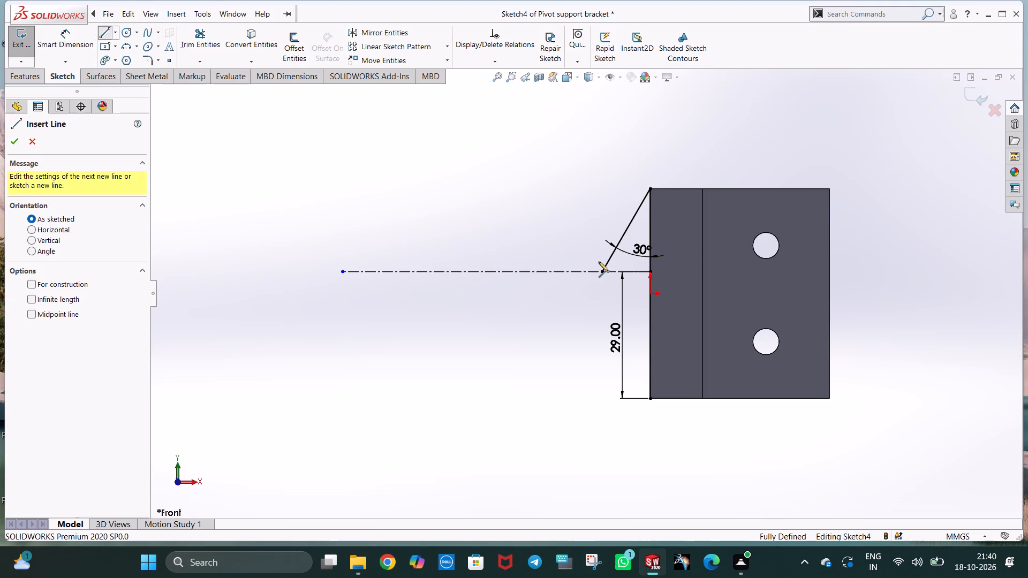
{"action": "left_click", "coordinate": [601, 271]}
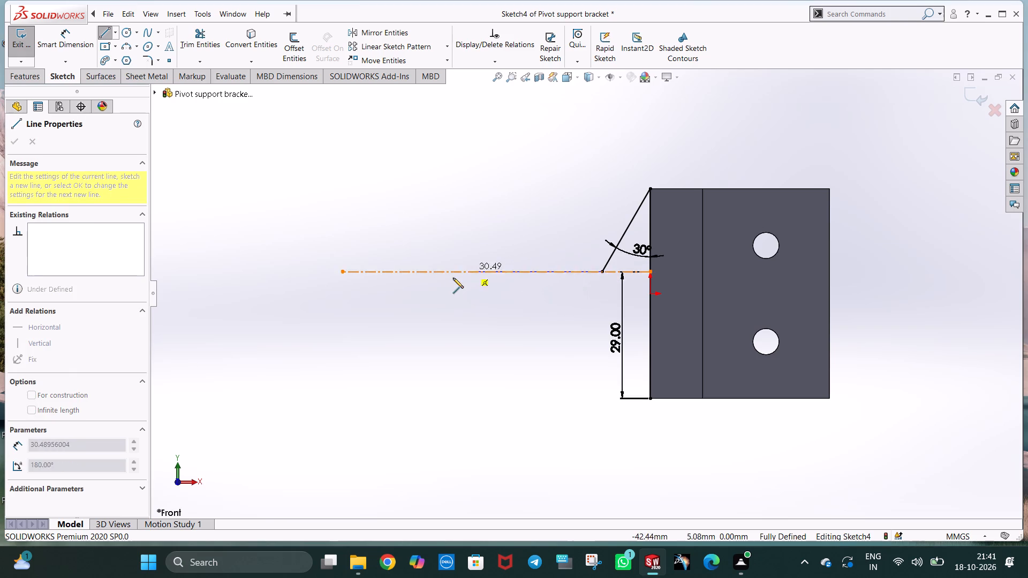
{"action": "left_click", "coordinate": [410, 271]}
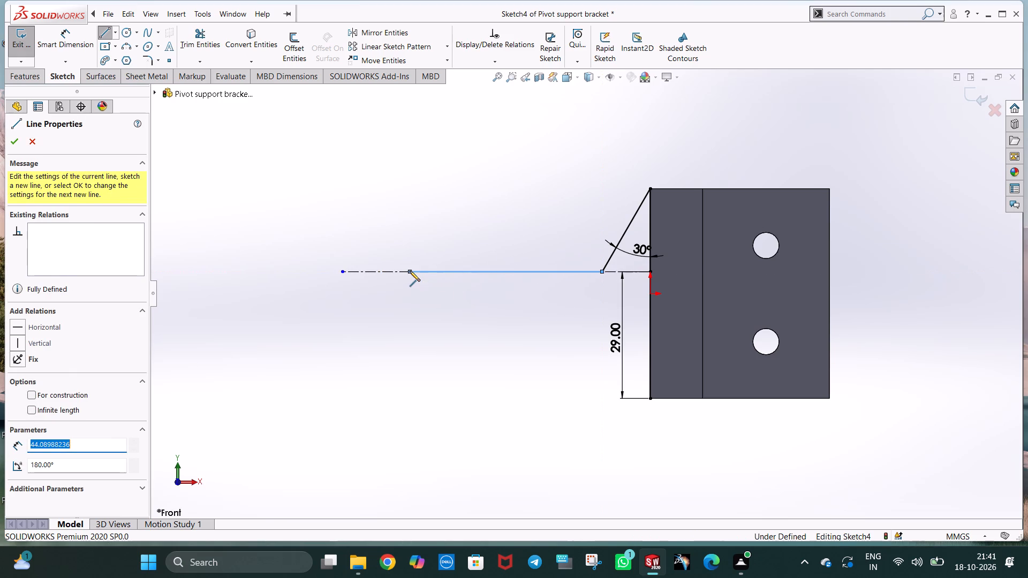
{"action": "key", "text": "Escape"}
{"action": "key", "text": "Escape"}
Open the Calculator app, compute 24 + 38 for the arm length, and close it.
{"action": "left_click", "coordinate": [243, 560]}
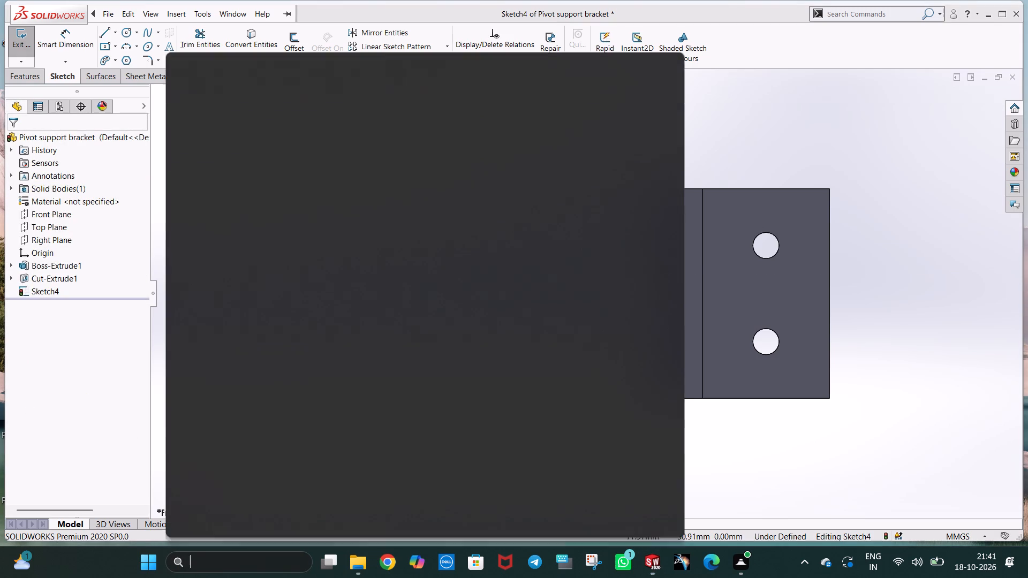
{"action": "key", "text": "c"}
{"action": "key", "text": "a"}
{"action": "left_click", "coordinate": [290, 155]}
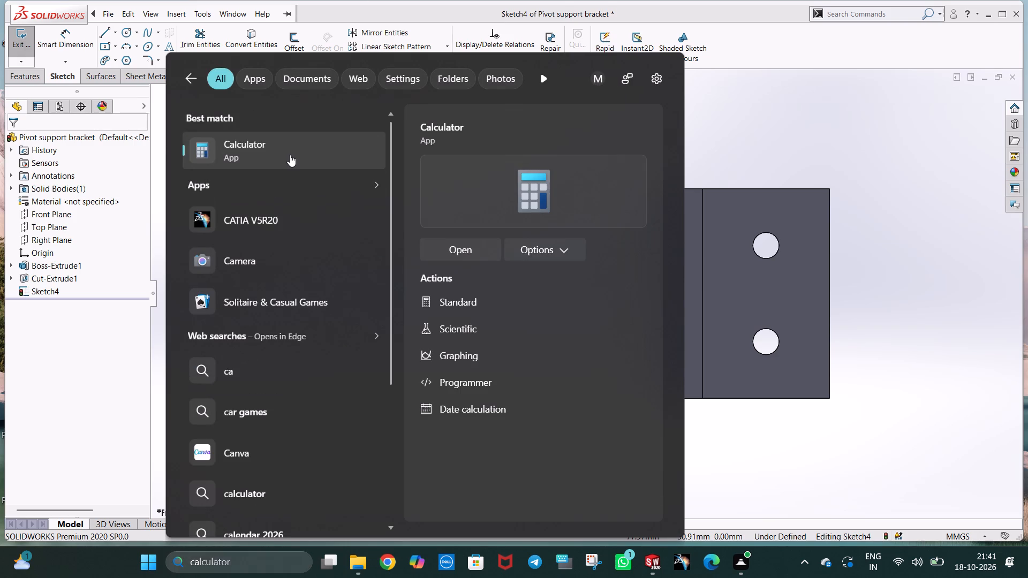
{"action": "type", "text": "24+38"}
{"action": "key", "text": "Return"}
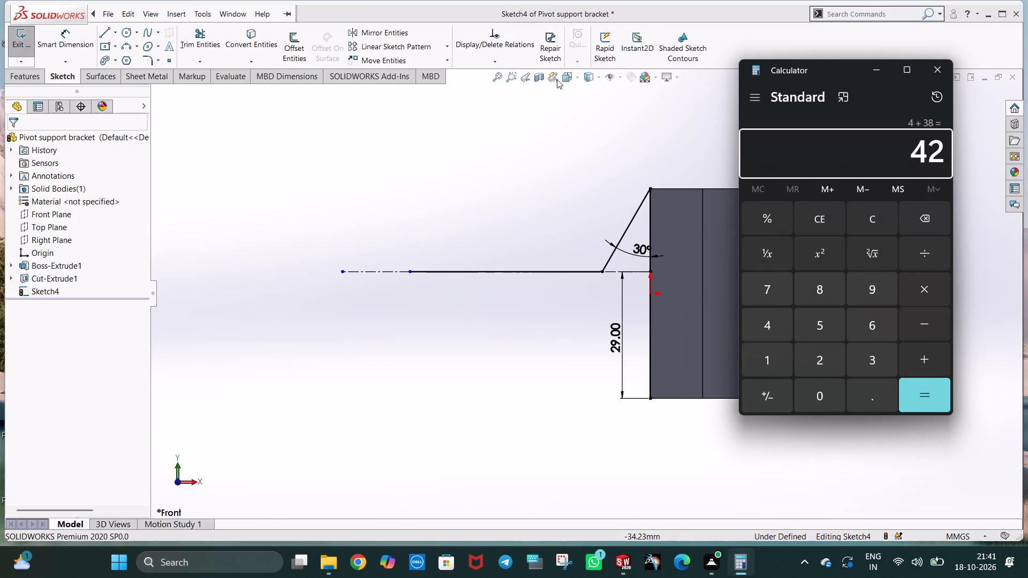
{"action": "double_click", "coordinate": [823, 217]}
{"action": "type", "text": "24+38"}
{"action": "key", "text": "Return"}
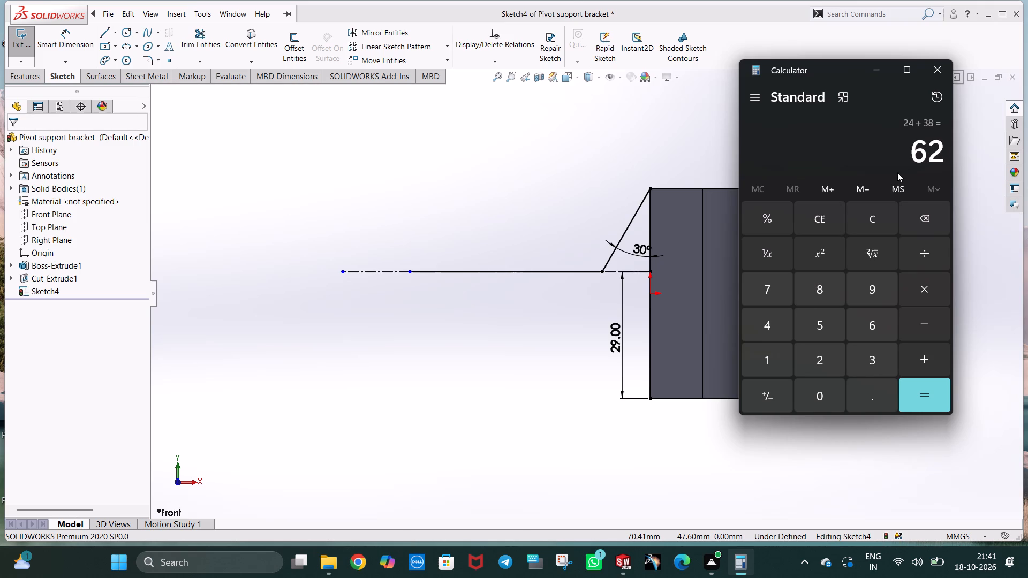
{"action": "left_click", "coordinate": [932, 75]}
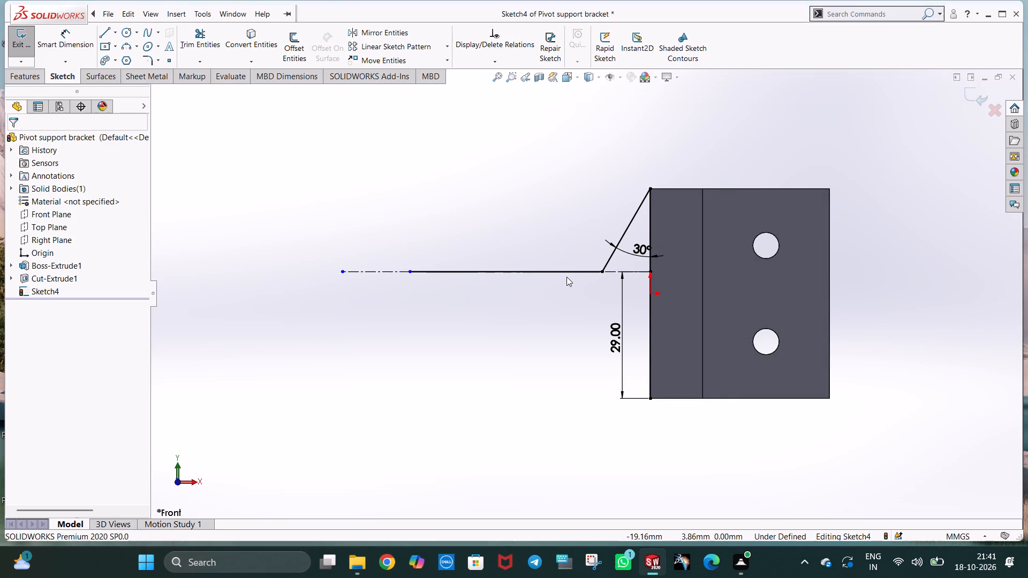
Set the solid horizontal line's length to 62 mm.
{"action": "left_click", "coordinate": [566, 271]}
{"action": "type", "text": "62"}
{"action": "key", "text": "Return"}
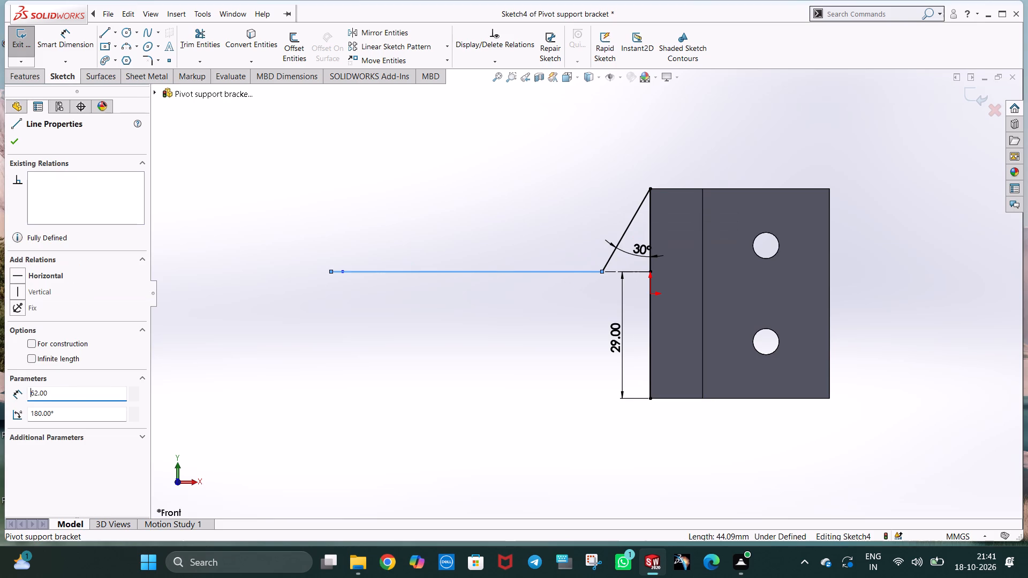
{"action": "left_click", "coordinate": [565, 238]}
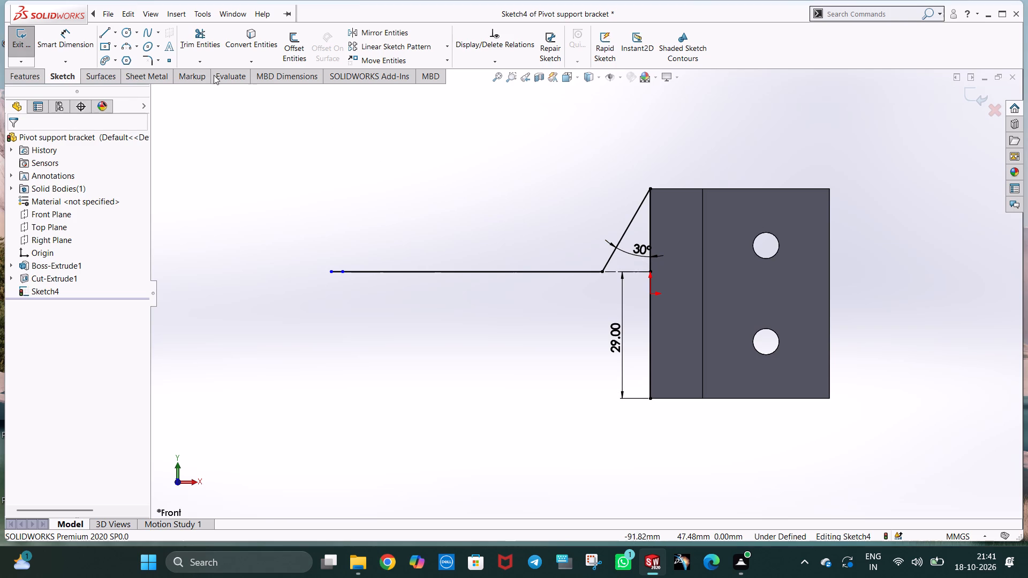
Close the arm profile with a 29 mm vertical line down from the outer end and a horizontal line about 73 mm to the body's lower corner.
{"action": "left_click", "coordinate": [109, 33]}
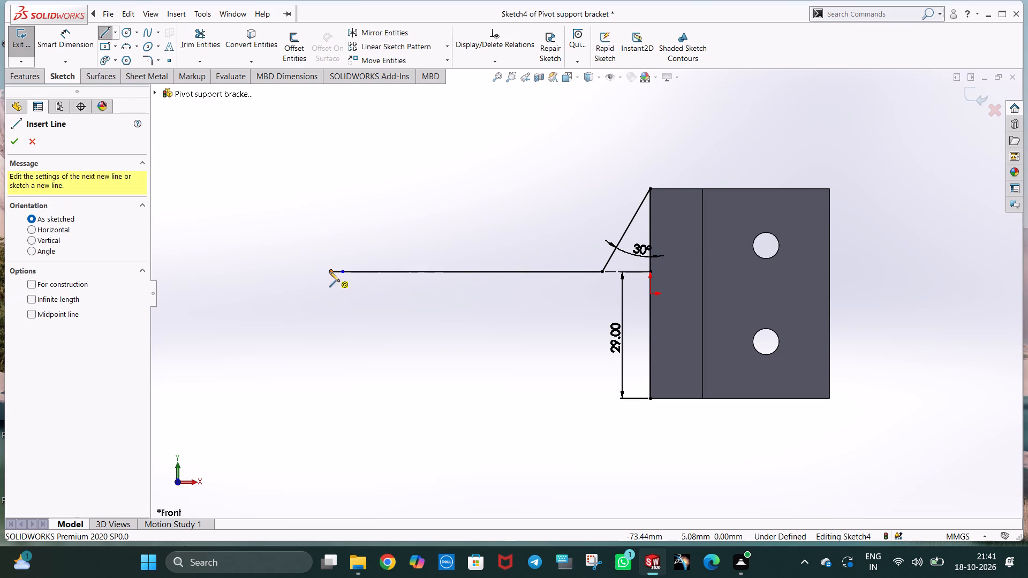
{"action": "left_click", "coordinate": [329, 271]}
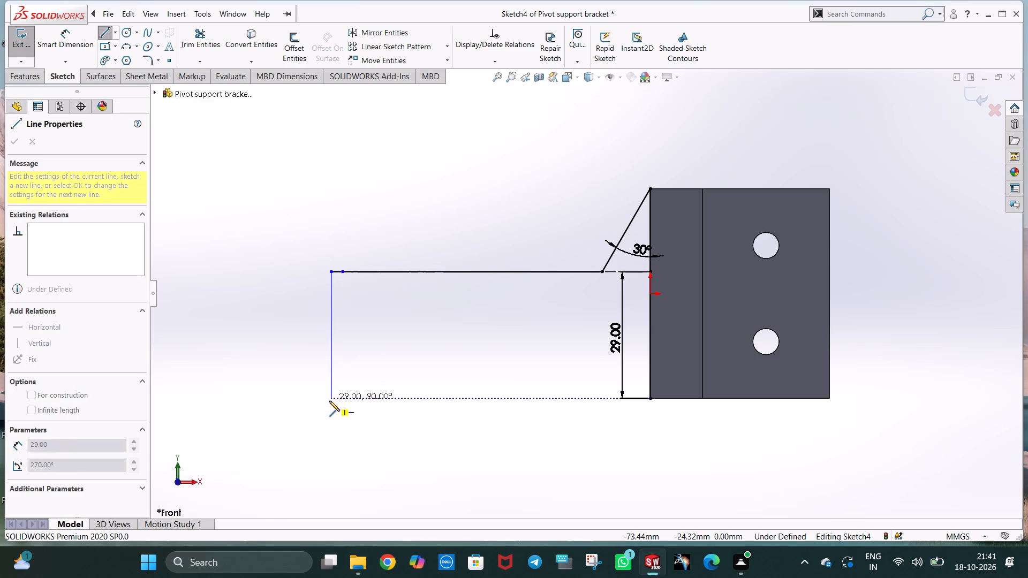
{"action": "left_click", "coordinate": [329, 398]}
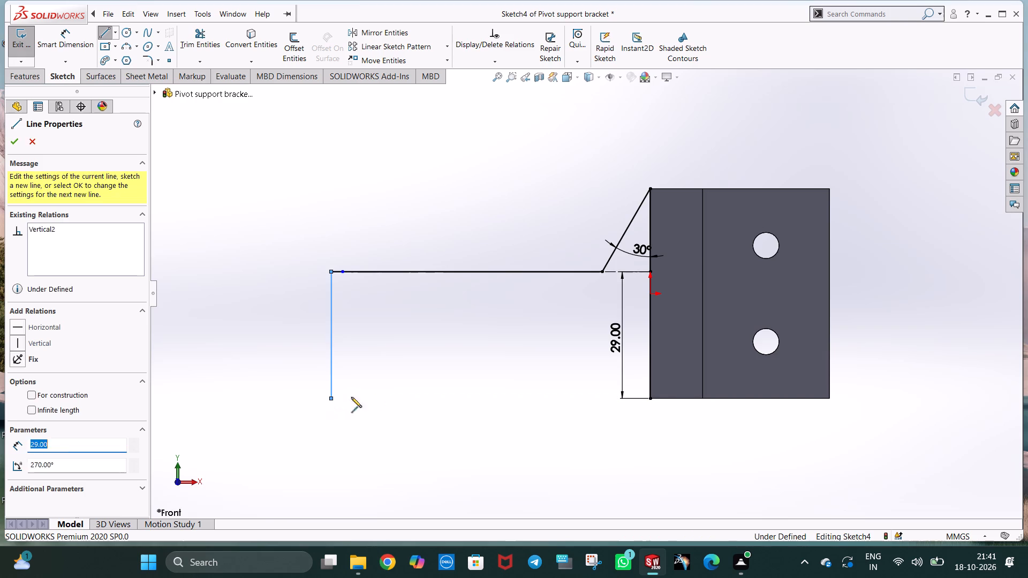
{"action": "left_click", "coordinate": [650, 398]}
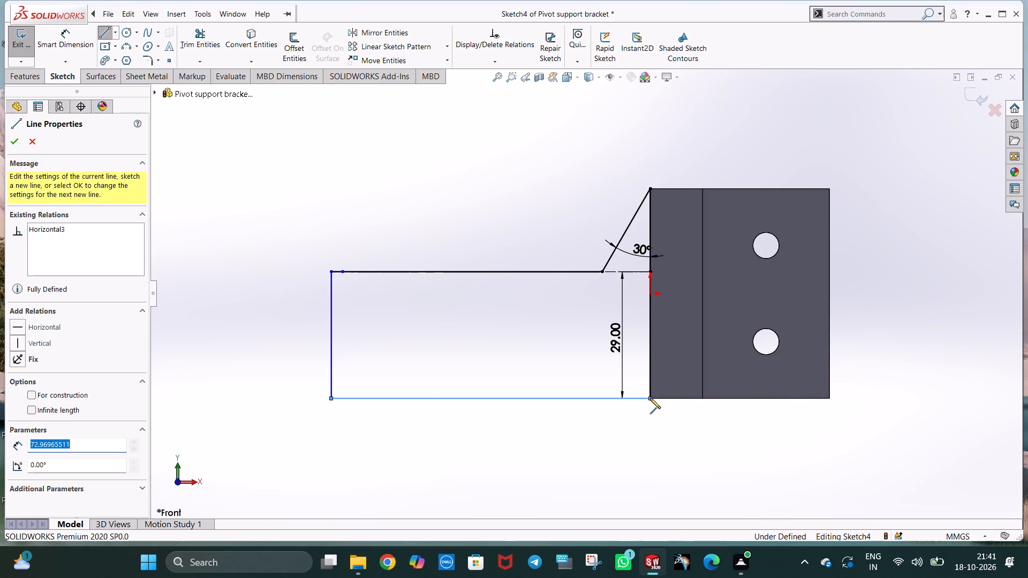
{"action": "key", "text": "Escape"}
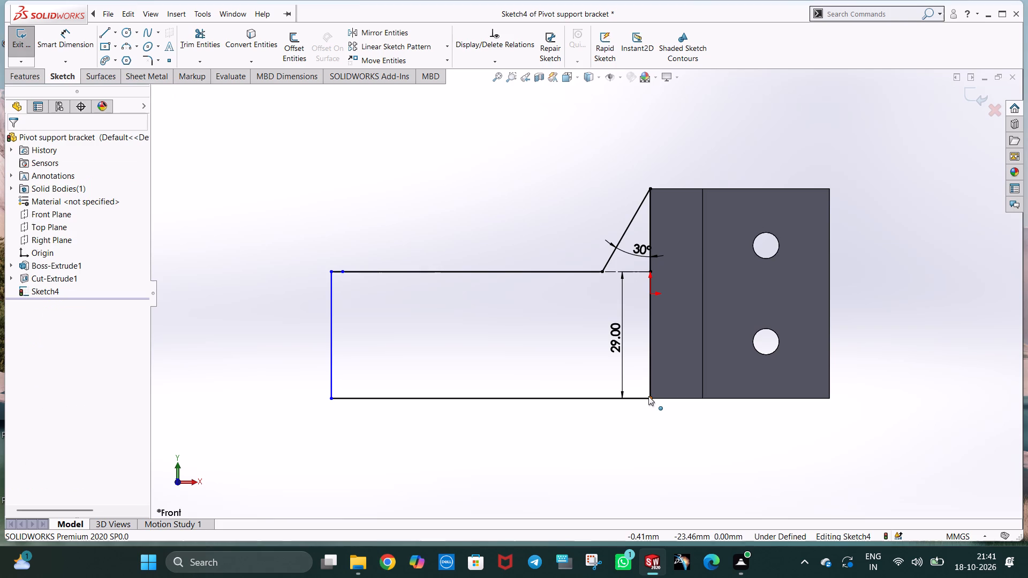
{"action": "key", "text": "Escape"}
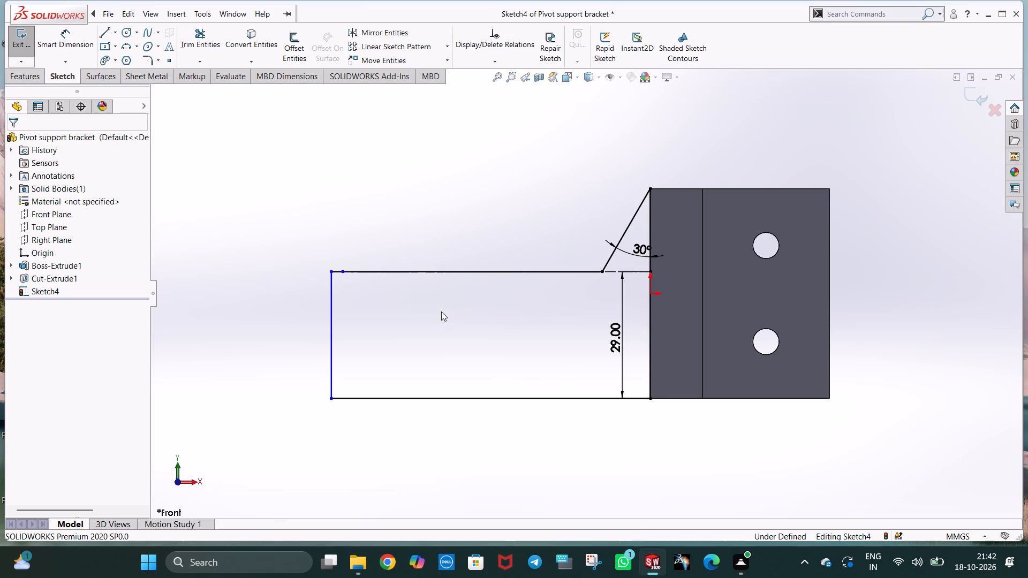
{"action": "key", "text": "Escape"}
Extrude the closed arm profile as a boss with the Mid Plane end condition.
{"action": "left_click", "coordinate": [39, 78]}
{"action": "left_click", "coordinate": [22, 31]}
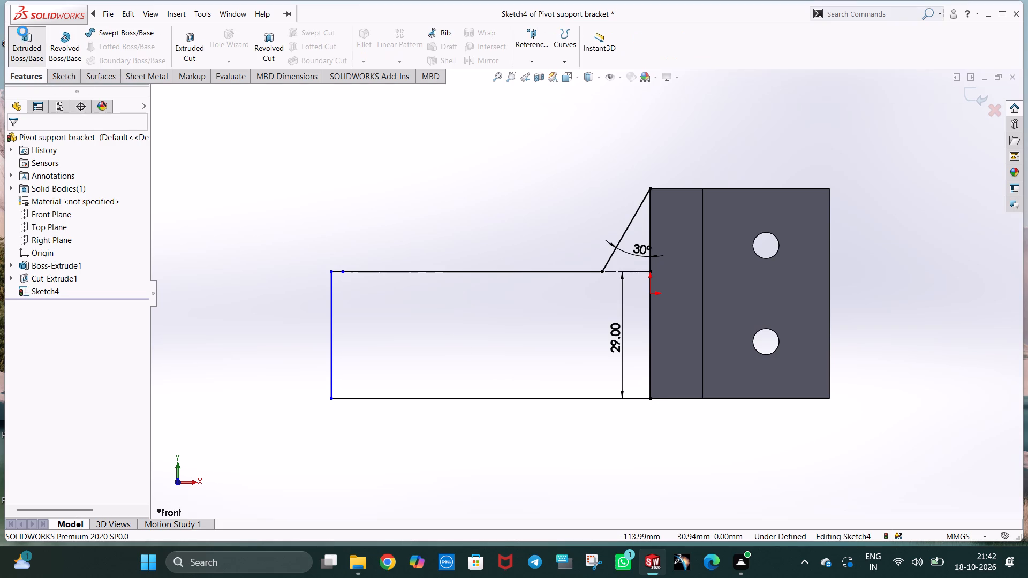
{"action": "scroll", "coordinate": [622, 347], "scroll_direction": "up", "scroll_amount": 2}
{"action": "middle_click_drag", "start_coordinate": [701, 336], "coordinate": [649, 423]}
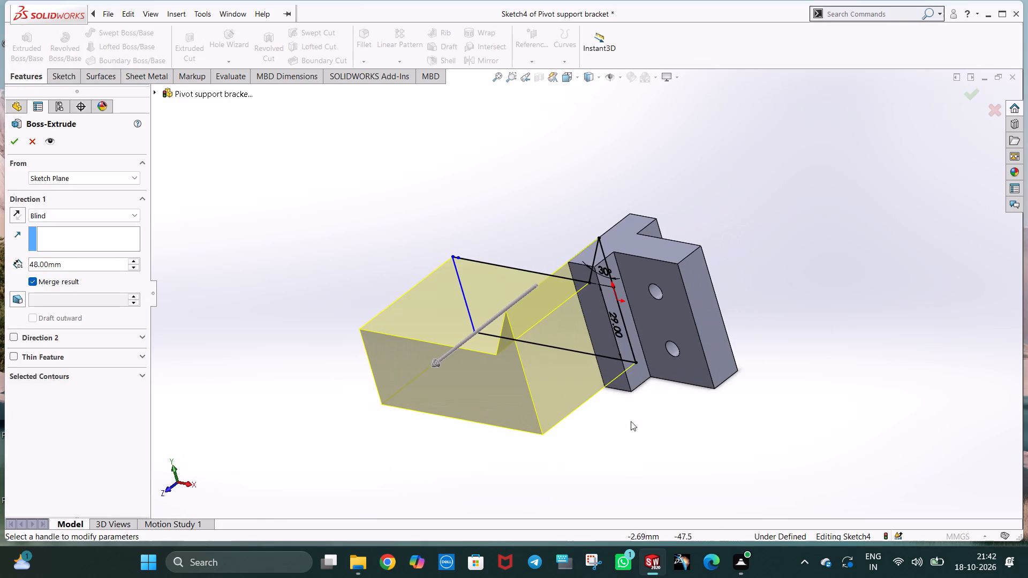
{"action": "left_click", "coordinate": [34, 211]}
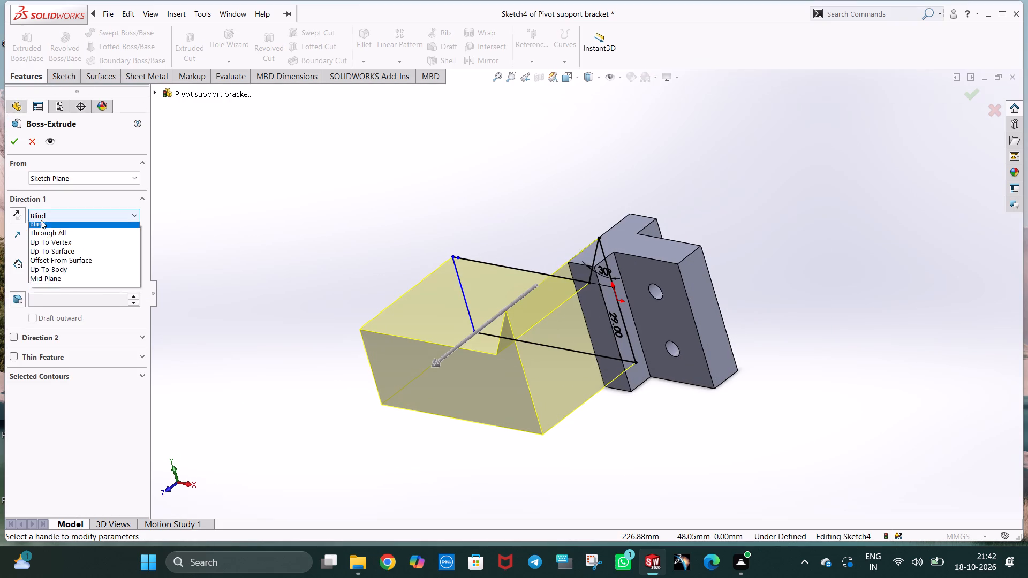
{"action": "left_click", "coordinate": [69, 279]}
{"action": "middle_click_drag", "start_coordinate": [782, 349], "coordinate": [786, 387]}
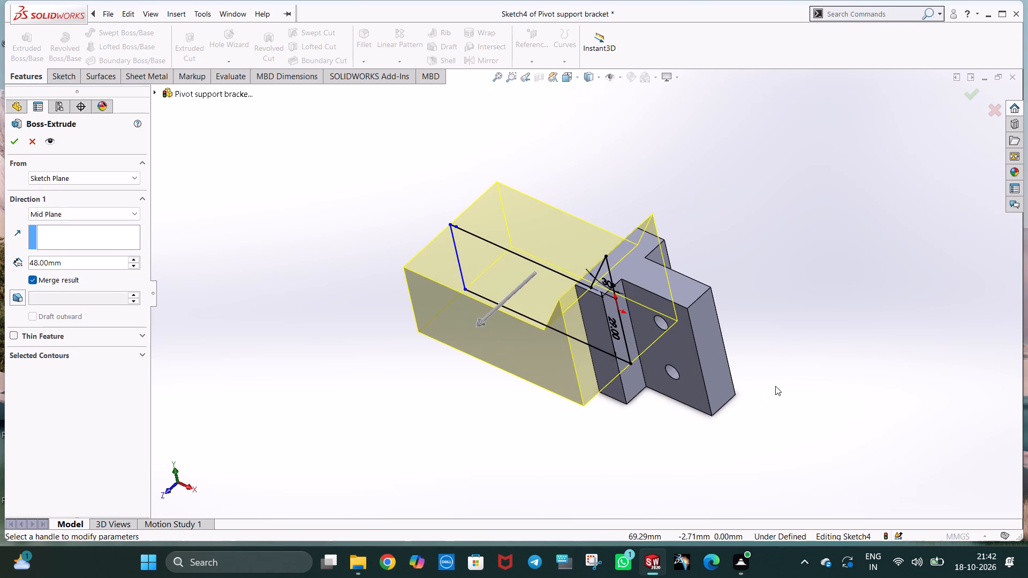
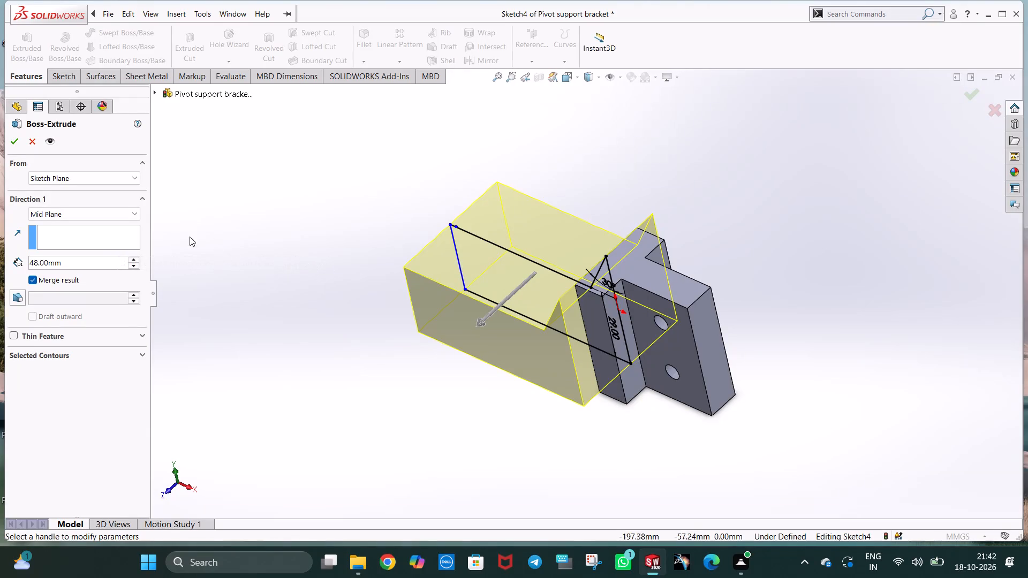
Set the arm's mid-plane extrusion depth to 32 mm and finish the boss.
{"action": "left_click", "coordinate": [81, 262]}
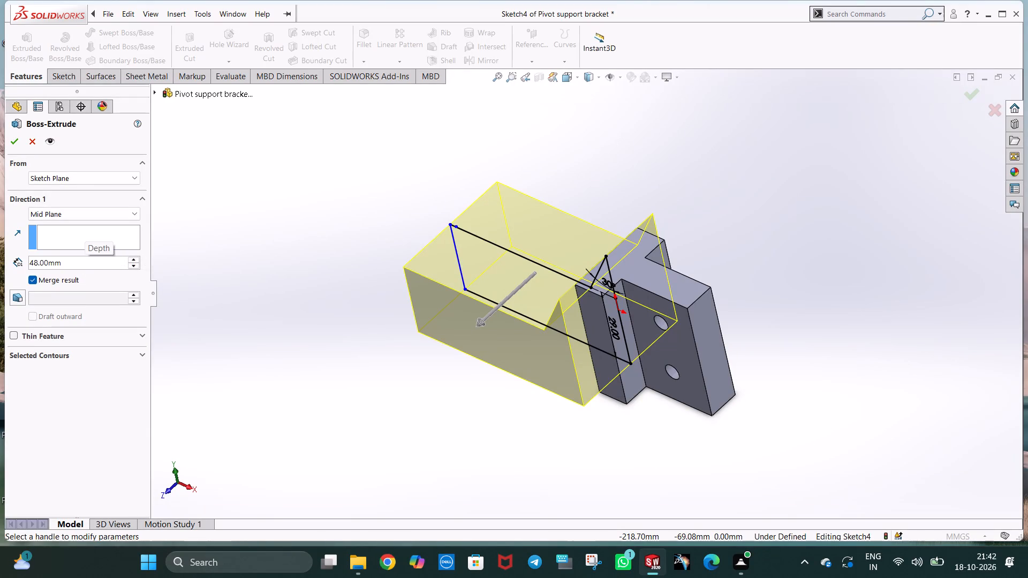
{"action": "key", "text": "BackSpace"}
{"action": "key", "text": "BackSpace"}
{"action": "key", "text": "BackSpace"}
{"action": "key", "text": "BackSpace"}
{"action": "key", "text": "BackSpace"}
{"action": "key", "text": "BackSpace"}
{"action": "key", "text": "BackSpace"}
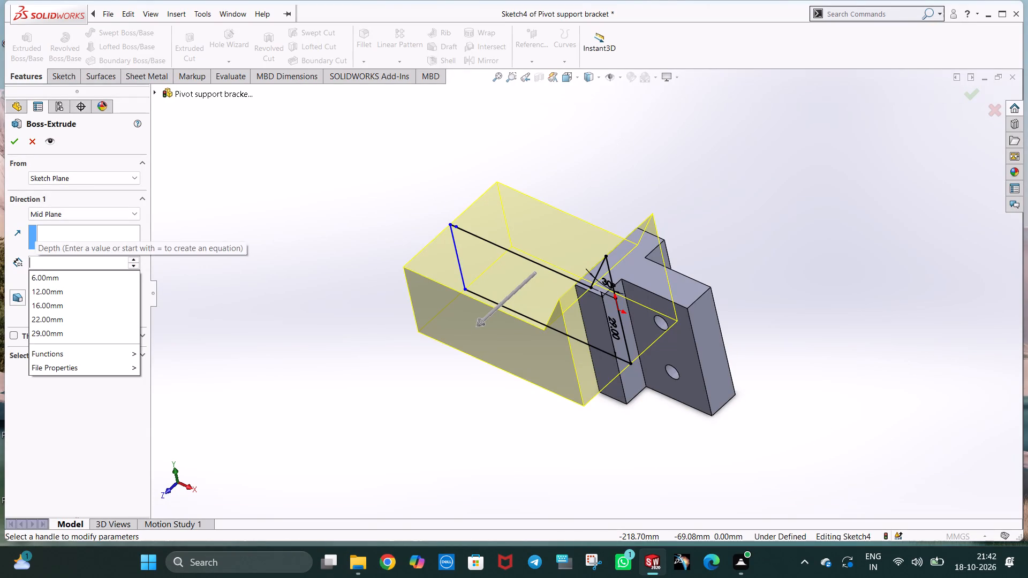
{"action": "type", "text": "32"}
{"action": "key", "text": "Return"}
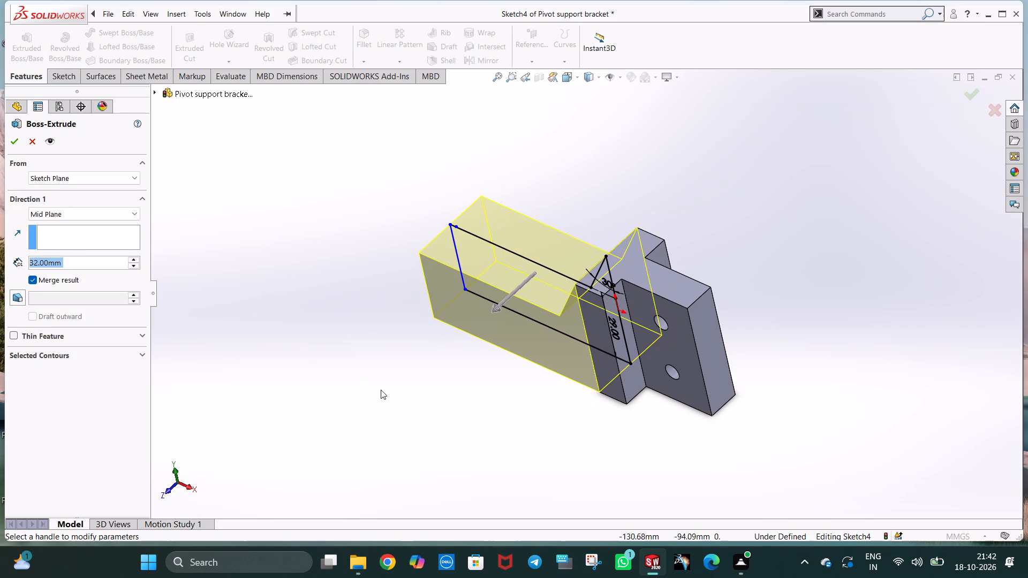
{"action": "middle_click_drag", "start_coordinate": [553, 381], "coordinate": [622, 433]}
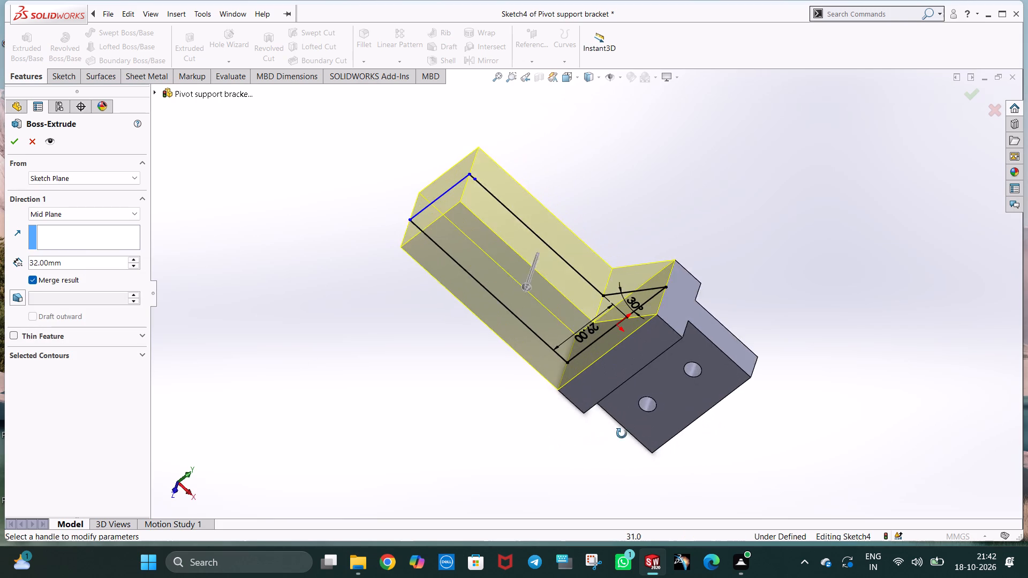
{"action": "middle_click_drag", "start_coordinate": [622, 433], "coordinate": [631, 429]}
{"action": "left_click", "coordinate": [16, 147]}
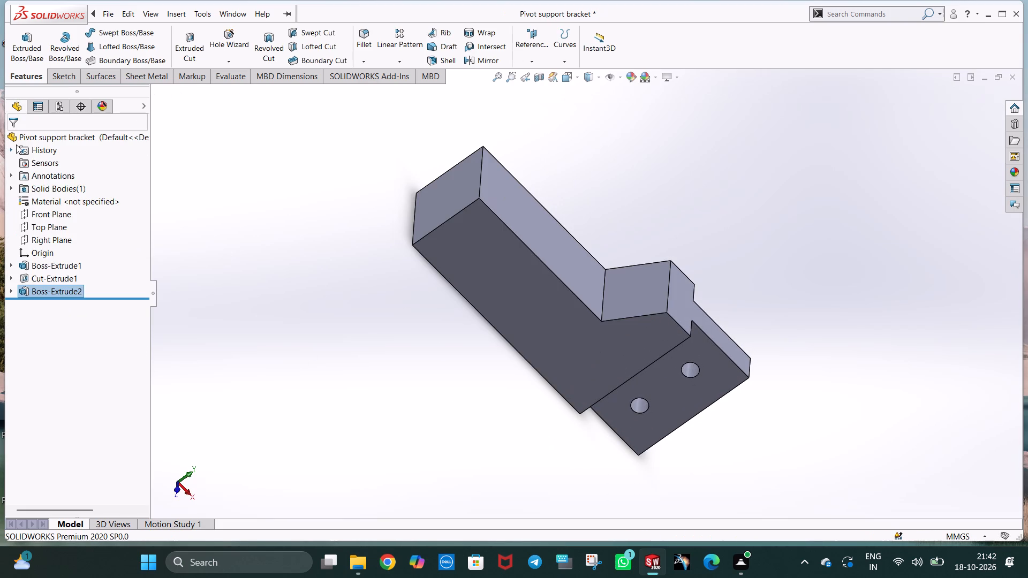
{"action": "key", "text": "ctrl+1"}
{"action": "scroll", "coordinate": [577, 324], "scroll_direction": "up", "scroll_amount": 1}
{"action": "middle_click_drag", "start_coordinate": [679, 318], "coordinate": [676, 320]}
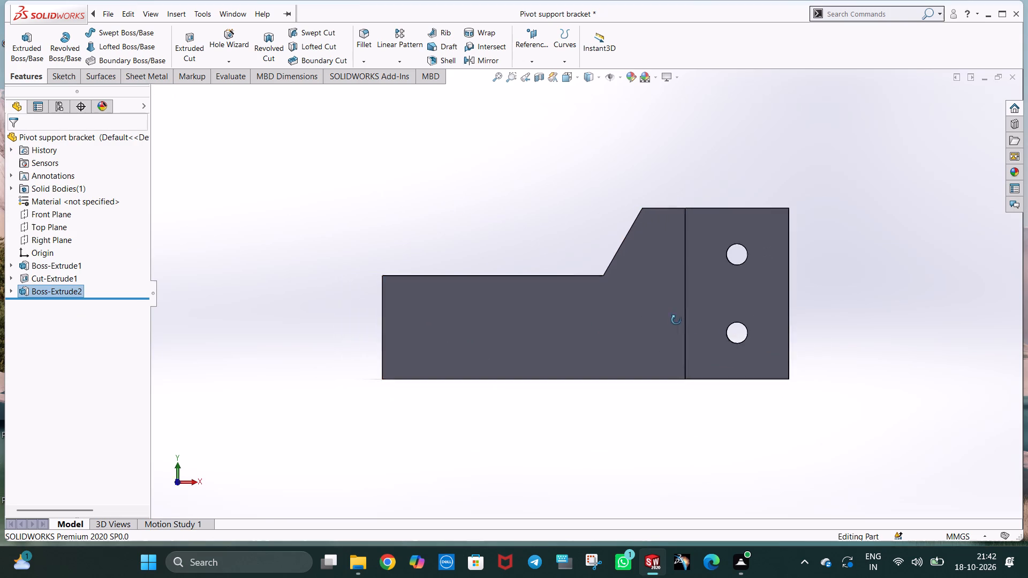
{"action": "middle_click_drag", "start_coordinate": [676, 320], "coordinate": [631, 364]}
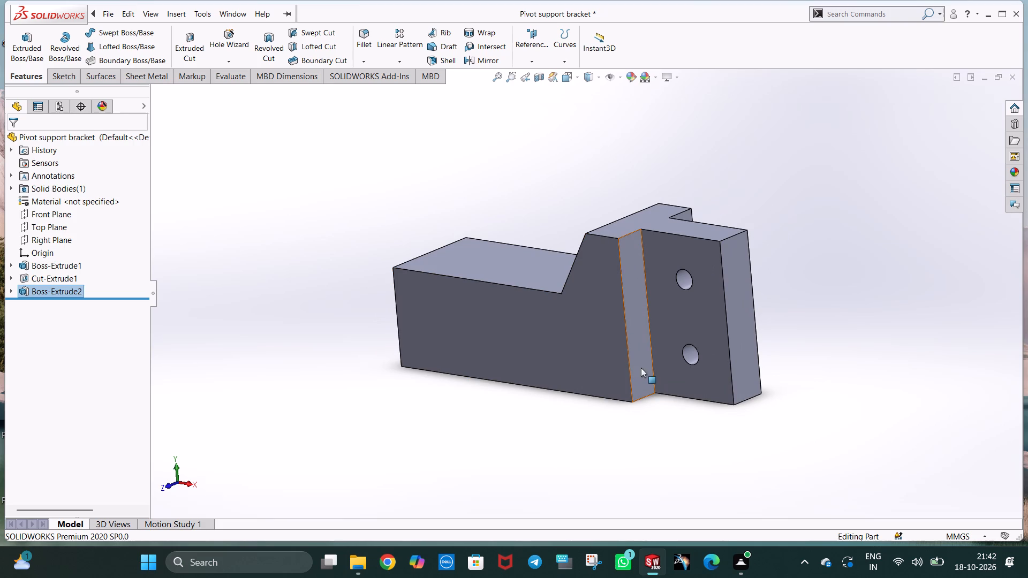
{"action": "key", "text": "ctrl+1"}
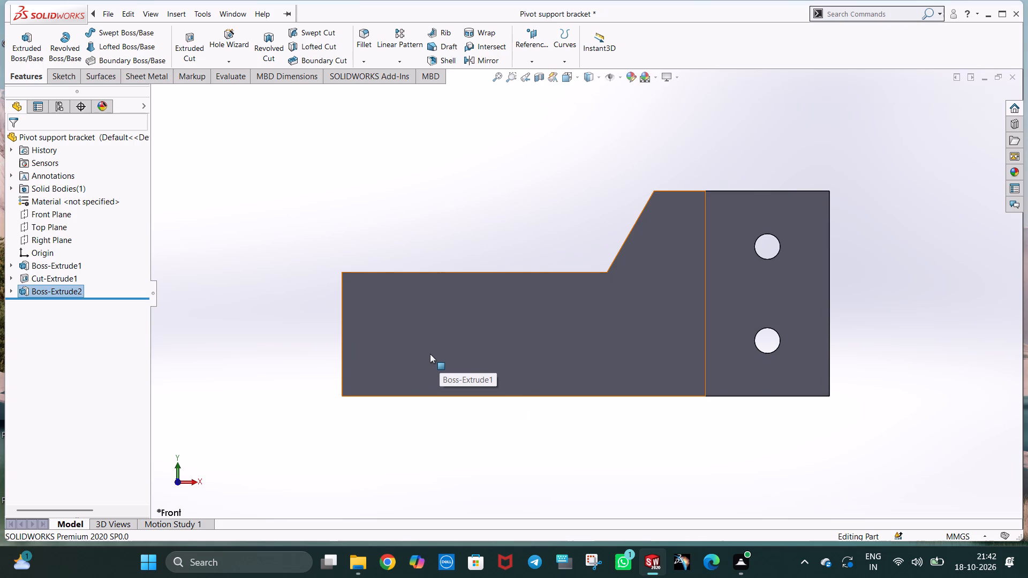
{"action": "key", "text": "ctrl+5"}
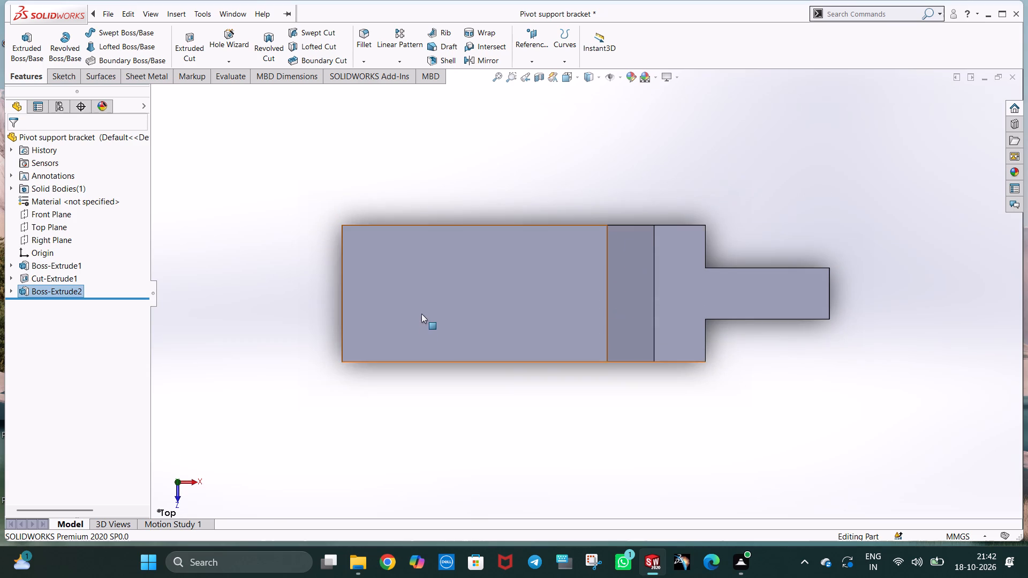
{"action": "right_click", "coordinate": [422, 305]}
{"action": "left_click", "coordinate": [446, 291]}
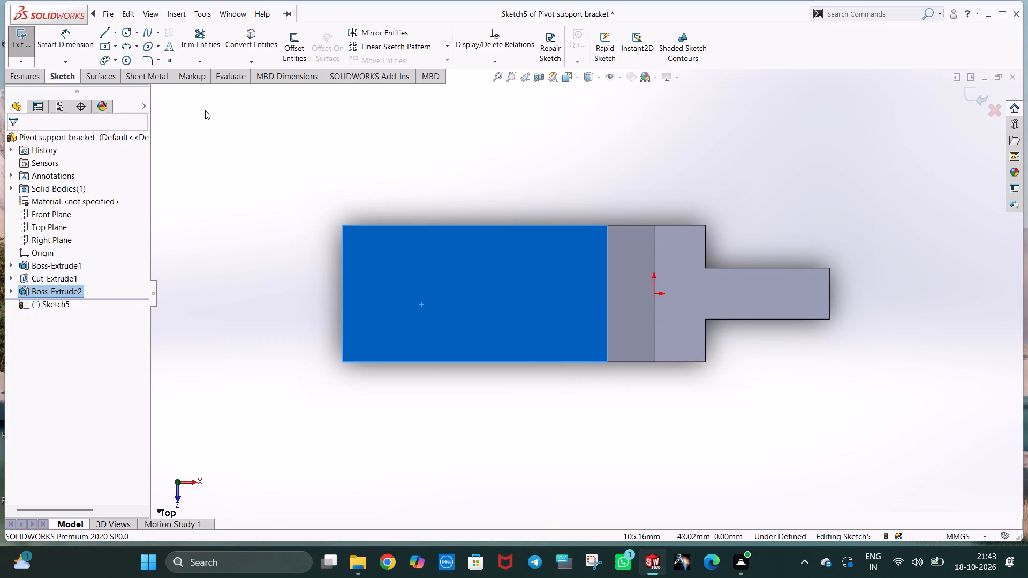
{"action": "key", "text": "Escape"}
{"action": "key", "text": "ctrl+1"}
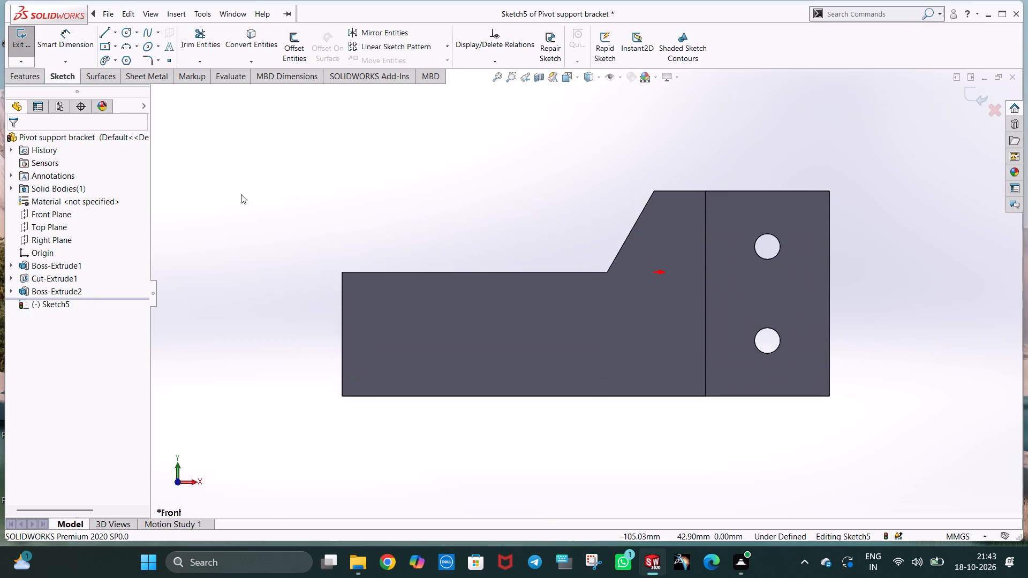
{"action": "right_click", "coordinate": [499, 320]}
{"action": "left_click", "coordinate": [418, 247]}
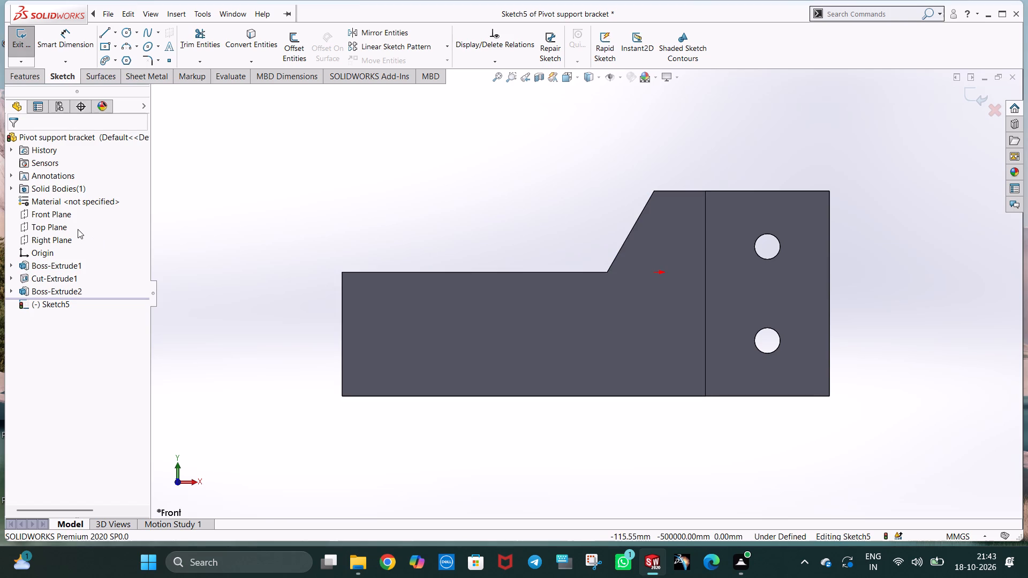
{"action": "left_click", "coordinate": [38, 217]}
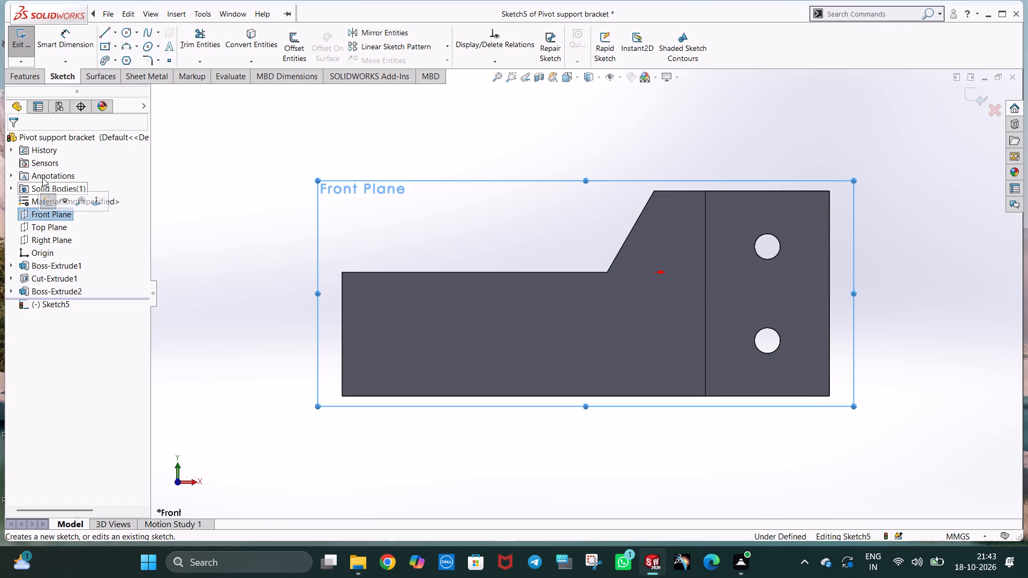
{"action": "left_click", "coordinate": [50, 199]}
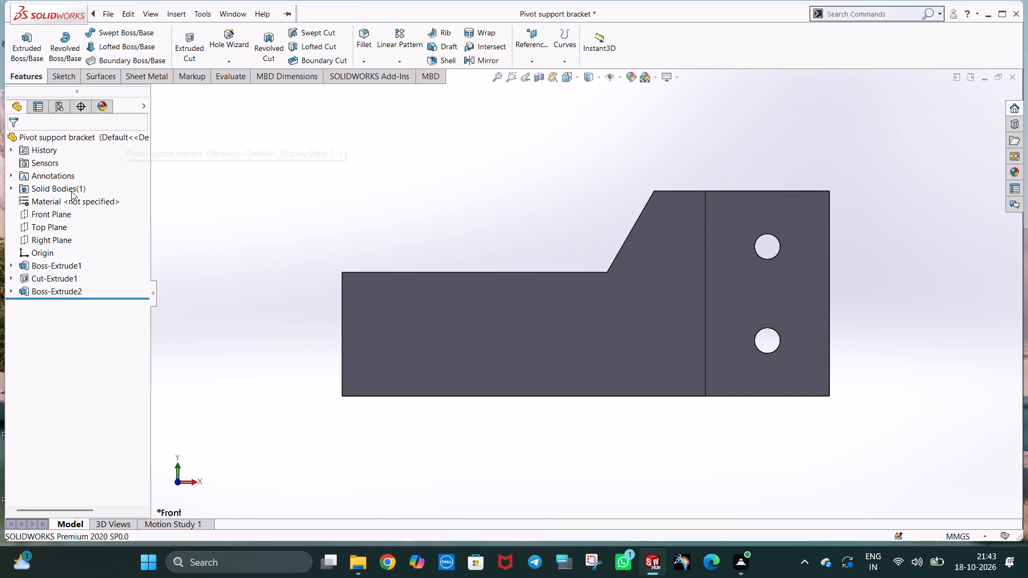
On a new Front Plane sketch, draw a 12 mm horizontal construction line inward from the arm's lower outer corner.
{"action": "left_click", "coordinate": [62, 217]}
{"action": "left_click", "coordinate": [71, 204]}
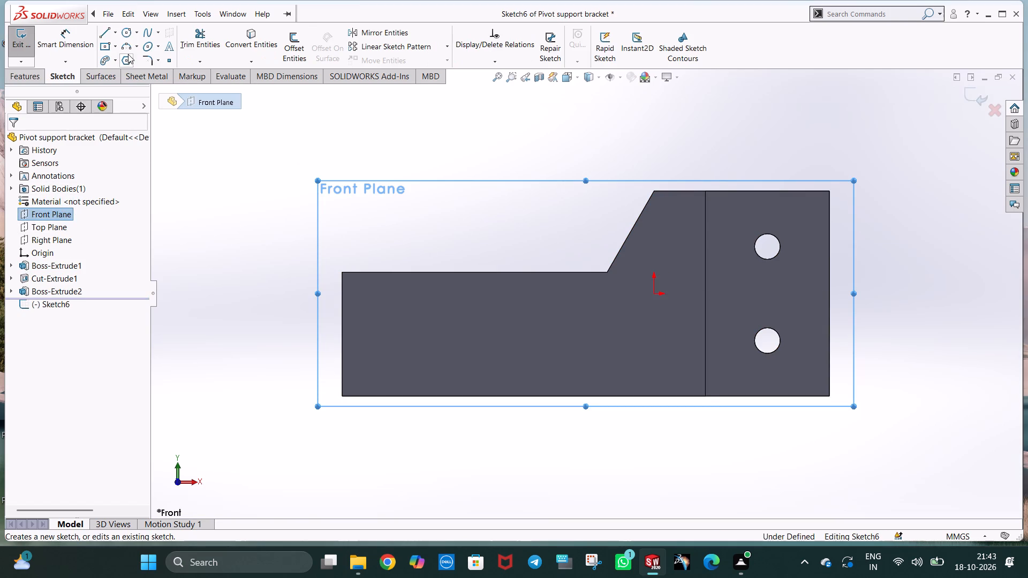
{"action": "left_click", "coordinate": [128, 32]}
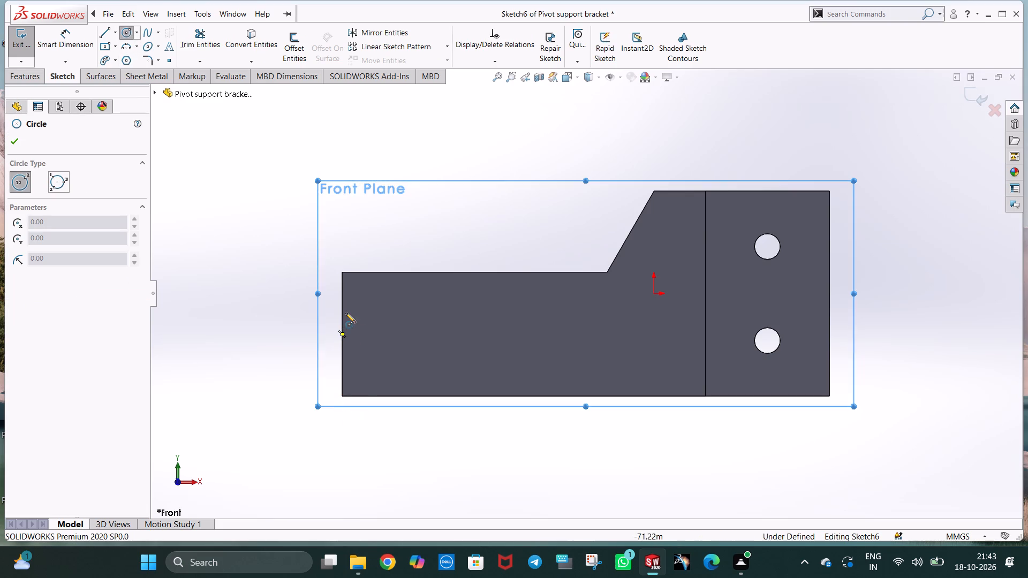
{"action": "key", "text": "Escape"}
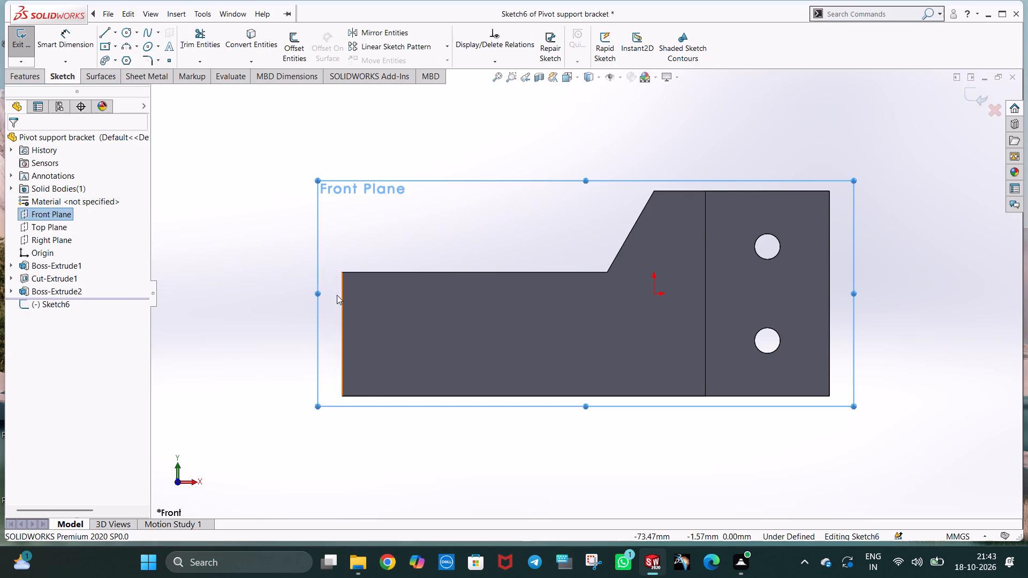
{"action": "left_click", "coordinate": [115, 30]}
{"action": "left_click", "coordinate": [121, 58]}
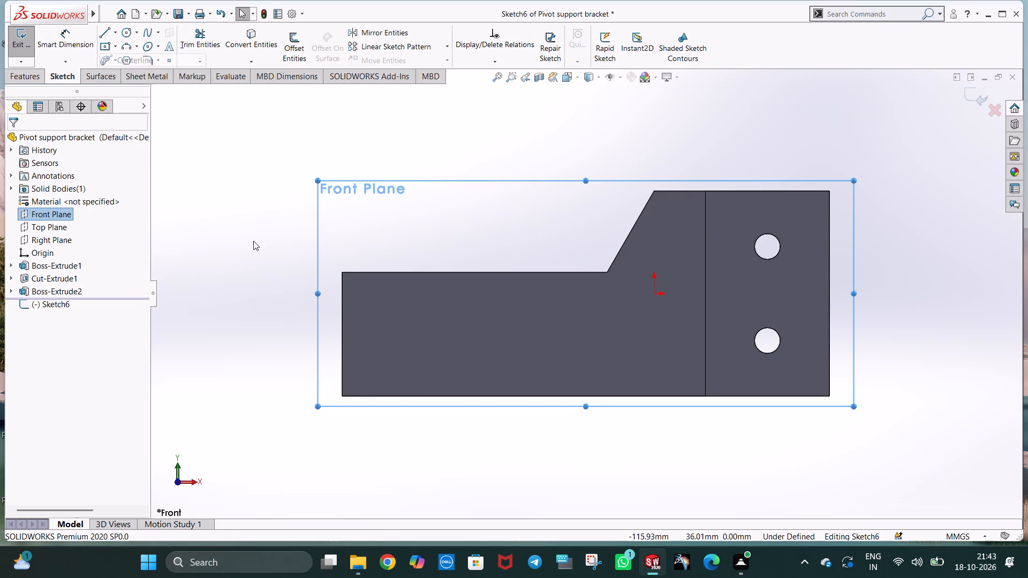
{"action": "left_click", "coordinate": [341, 396]}
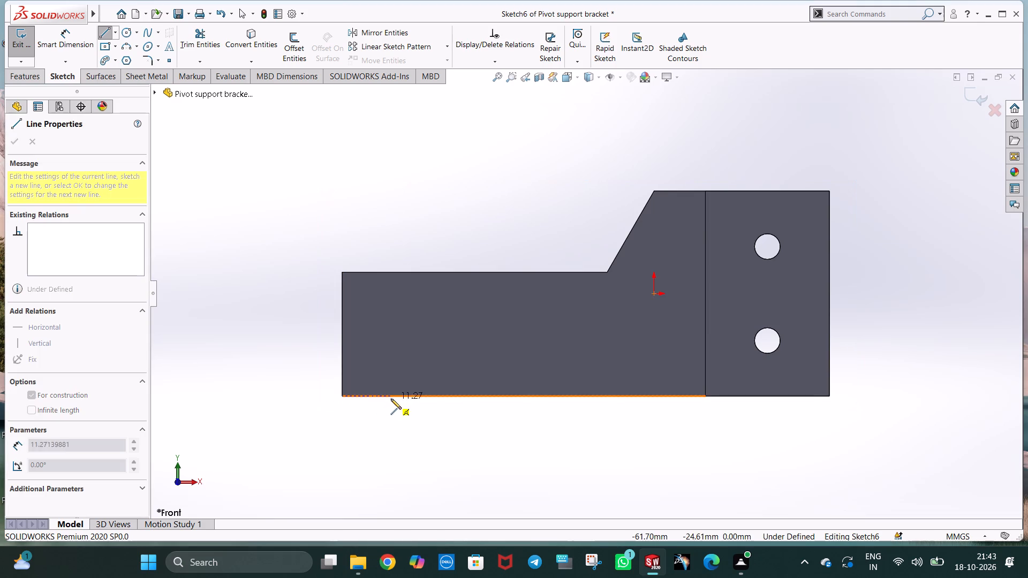
{"action": "left_click", "coordinate": [392, 397]}
{"action": "type", "text": "12"}
{"action": "key", "text": "Return"}
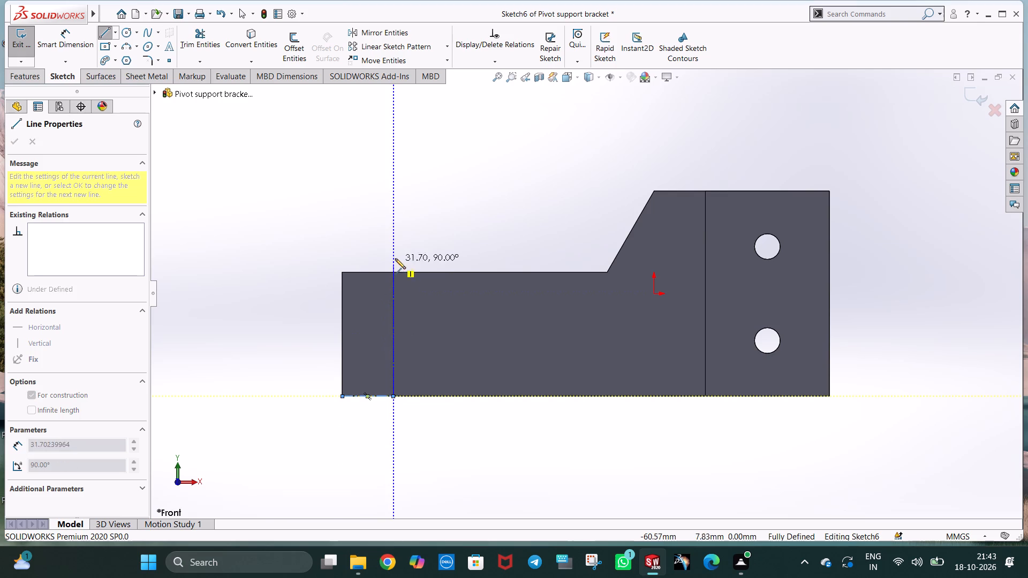
Draw a 44 mm vertical construction line upward from the inner end of the horizontal construction line.
{"action": "left_click", "coordinate": [394, 214]}
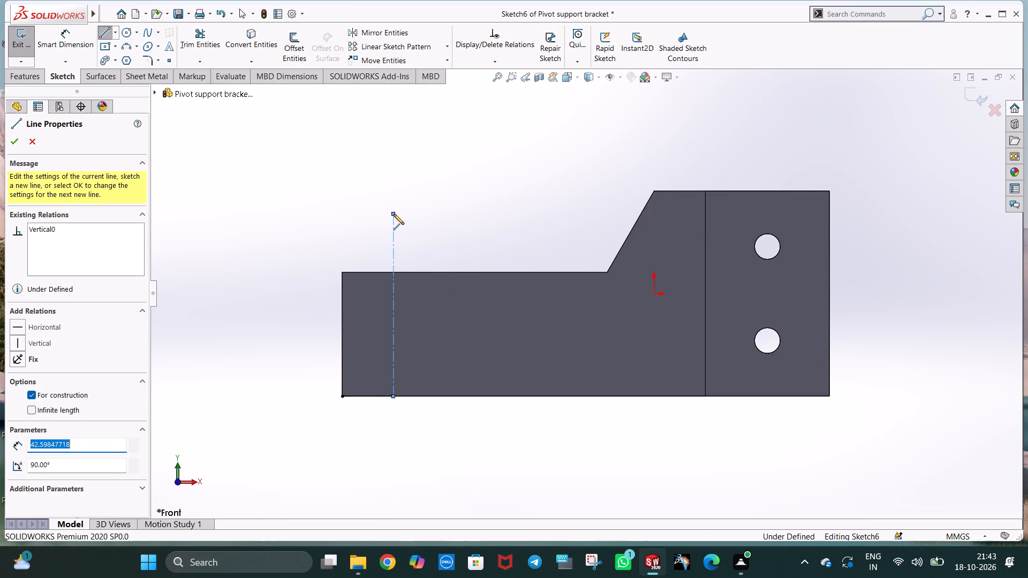
{"action": "type", "text": "44"}
{"action": "key", "text": "Return"}
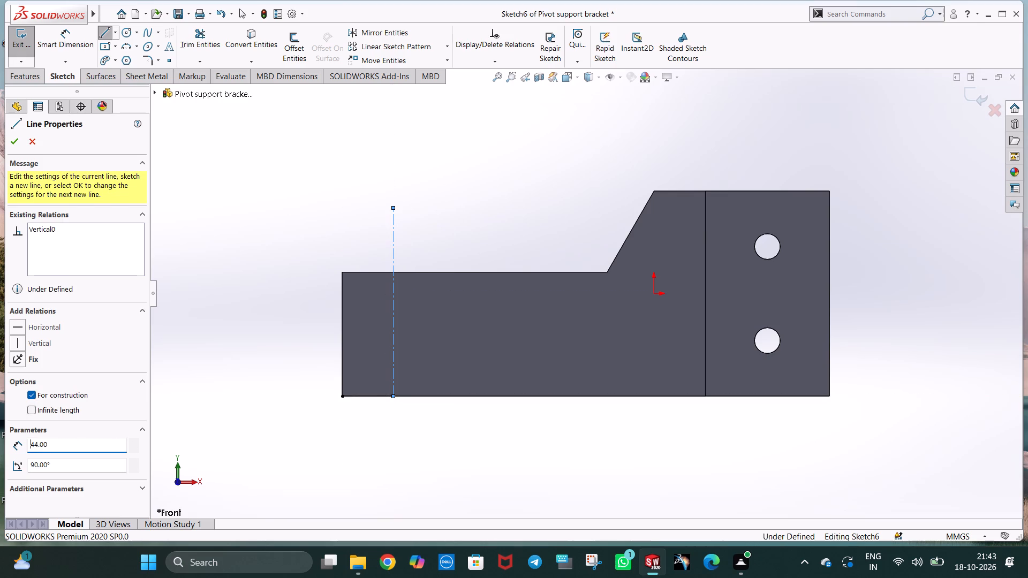
{"action": "key", "text": "Escape"}
{"action": "key", "text": "Escape"}
{"action": "left_click", "coordinate": [447, 207]}
{"action": "middle_click_drag", "start_coordinate": [447, 208], "coordinate": [459, 308]}
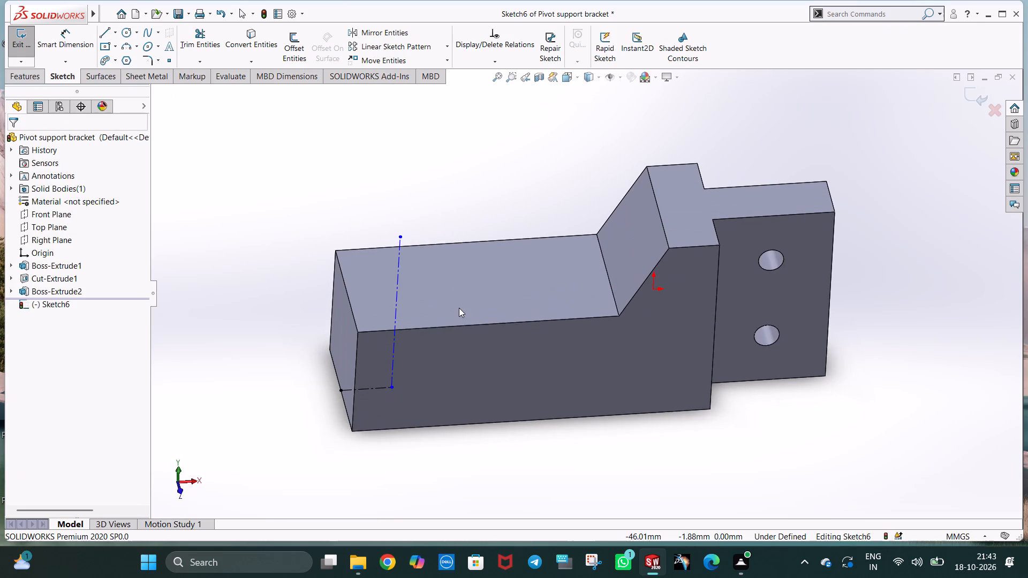
{"action": "key", "text": "ctrl+1"}
{"action": "left_click", "coordinate": [449, 219]}
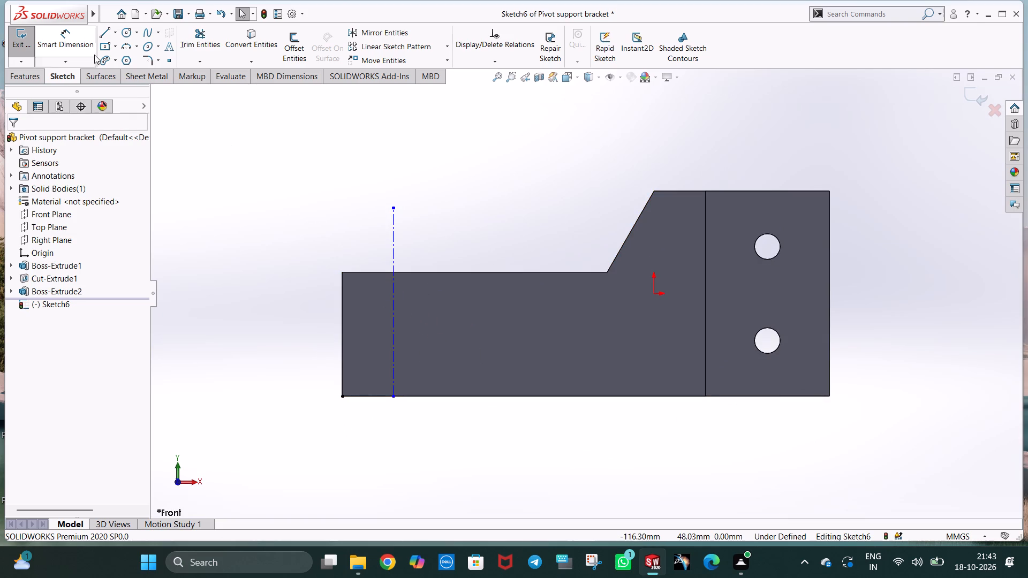
Sketch a circle of radius 20.5 mm centred on the top end of the vertical construction line.
{"action": "left_click", "coordinate": [122, 33]}
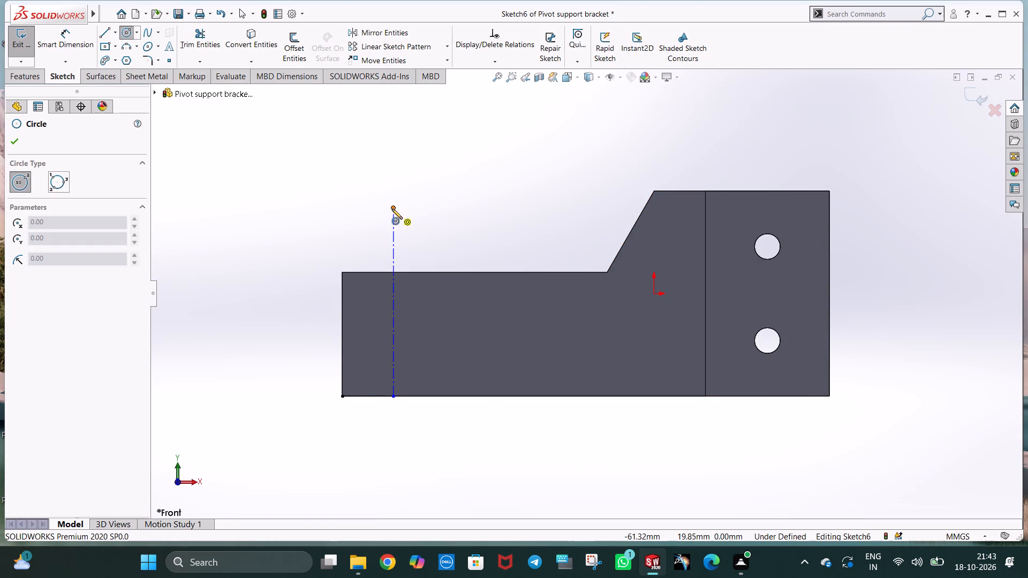
{"action": "left_click", "coordinate": [392, 209]}
{"action": "left_click", "coordinate": [433, 254]}
{"action": "key", "text": "4"}
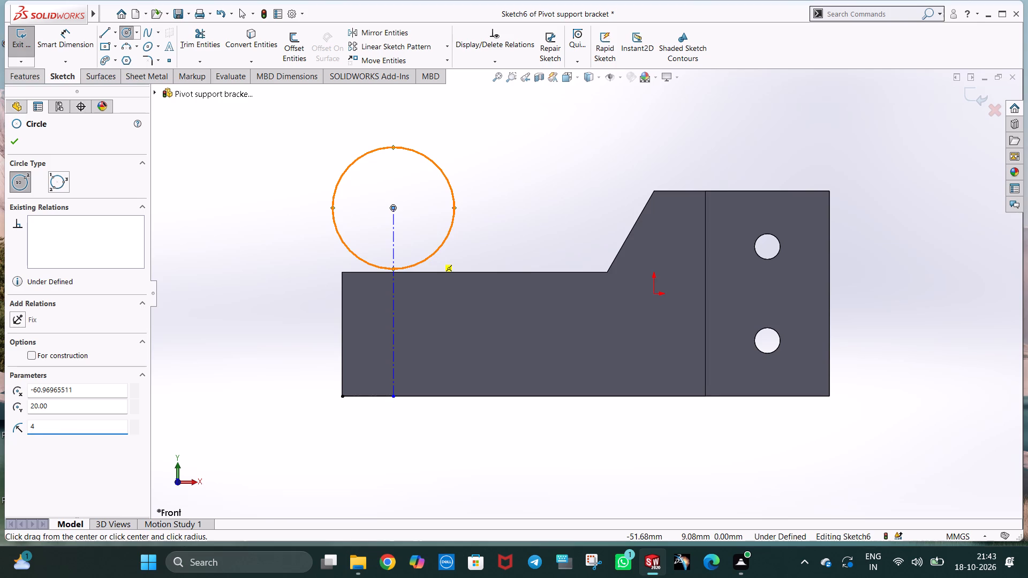
{"action": "key", "text": "BackSpace"}
{"action": "type", "text": "20"}
{"action": "type", "text": ".5"}
{"action": "key", "text": "Return"}
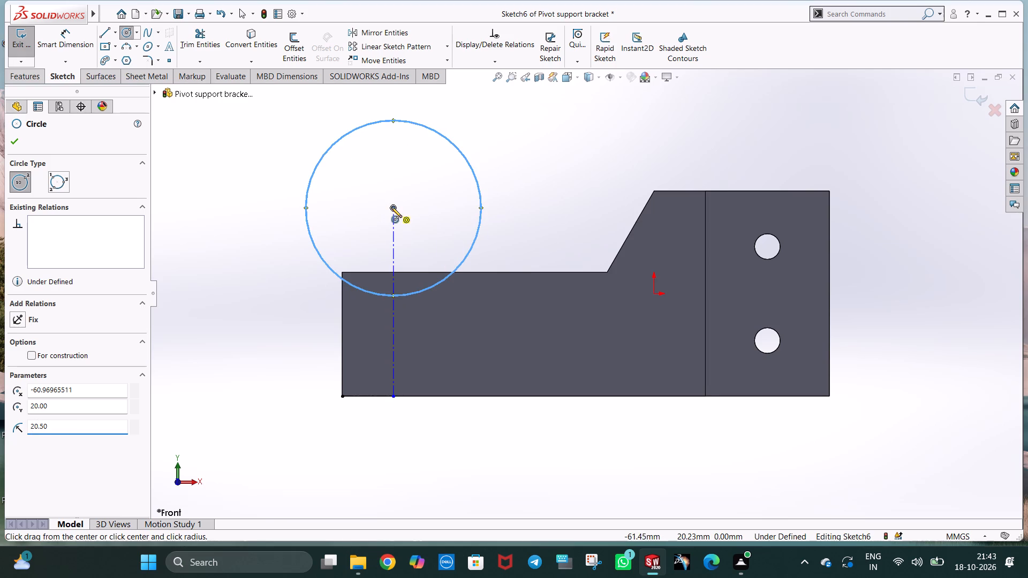
Sketch a concentric inner circle of radius 14 mm at the same centre.
{"action": "left_click", "coordinate": [392, 207]}
{"action": "left_click", "coordinate": [417, 249]}
{"action": "type", "text": "14"}
{"action": "key", "text": "Return"}
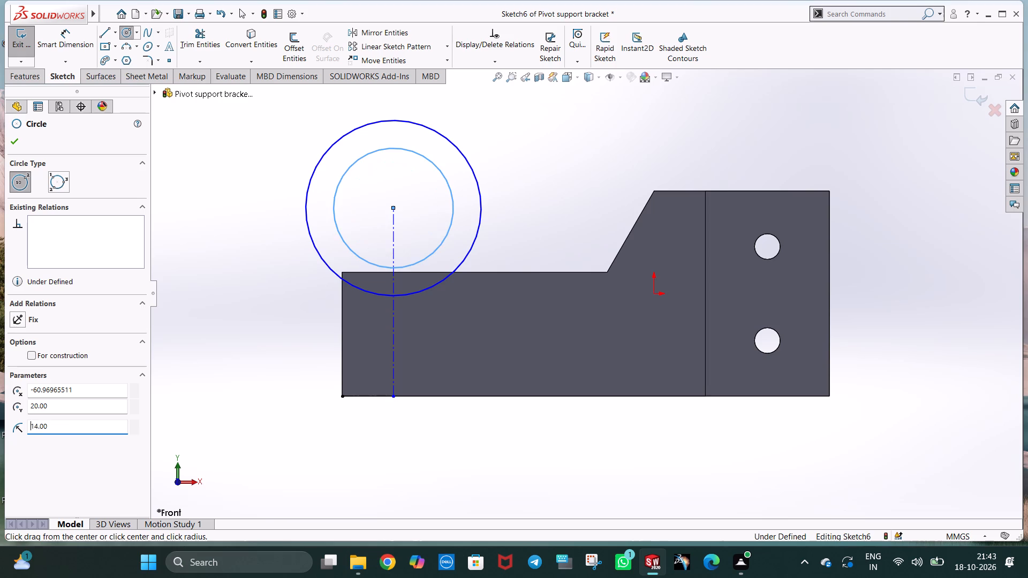
{"action": "key", "text": "Escape"}
{"action": "key", "text": "Escape"}
{"action": "left_click", "coordinate": [480, 223]}
{"action": "left_click", "coordinate": [515, 211]}
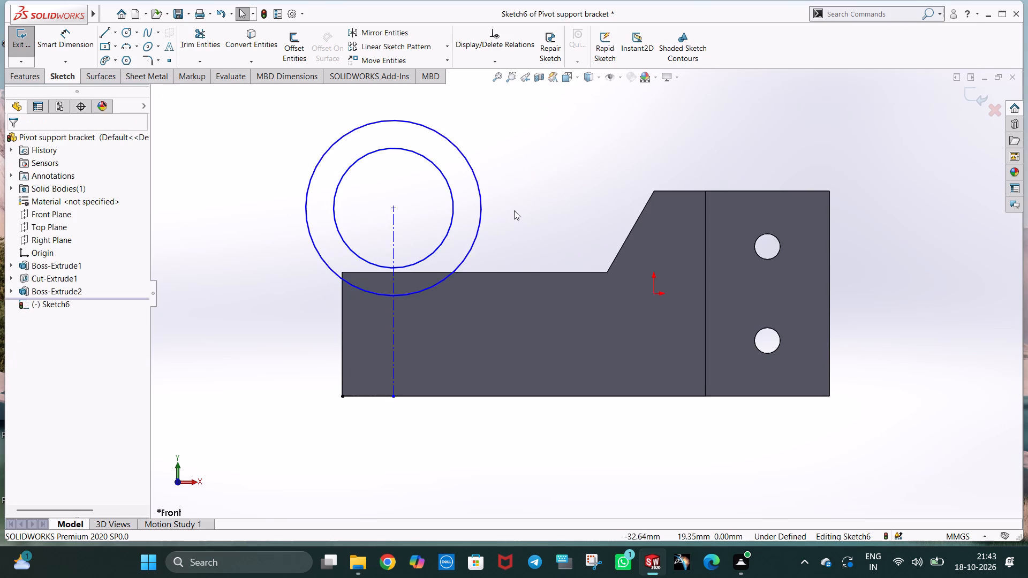
Add a length dimension to the vertical construction line.
{"action": "left_click", "coordinate": [84, 42]}
{"action": "left_click", "coordinate": [394, 368]}
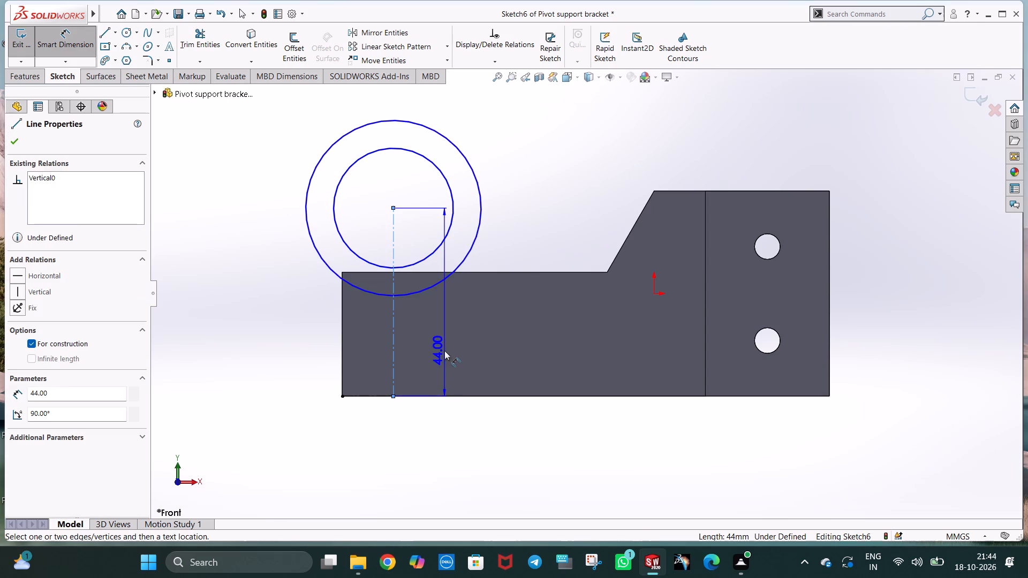
{"action": "left_click", "coordinate": [444, 351]}
{"action": "left_click", "coordinate": [404, 332]}
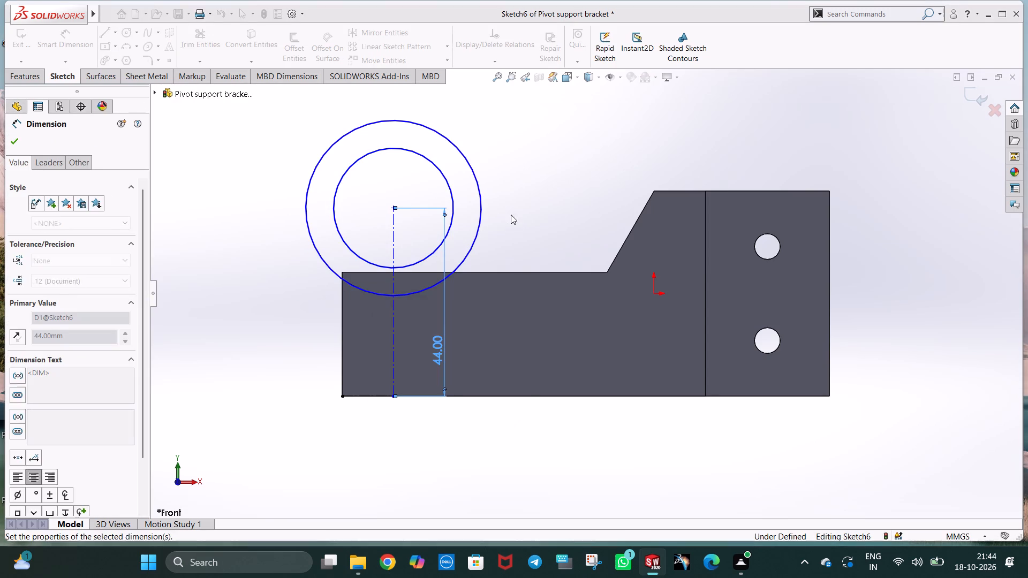
{"action": "left_click", "coordinate": [511, 215]}
Add diameter dimensions to the outer and inner concentric circles of the pivot ring.
{"action": "left_click", "coordinate": [467, 159]}
{"action": "left_click", "coordinate": [486, 154]}
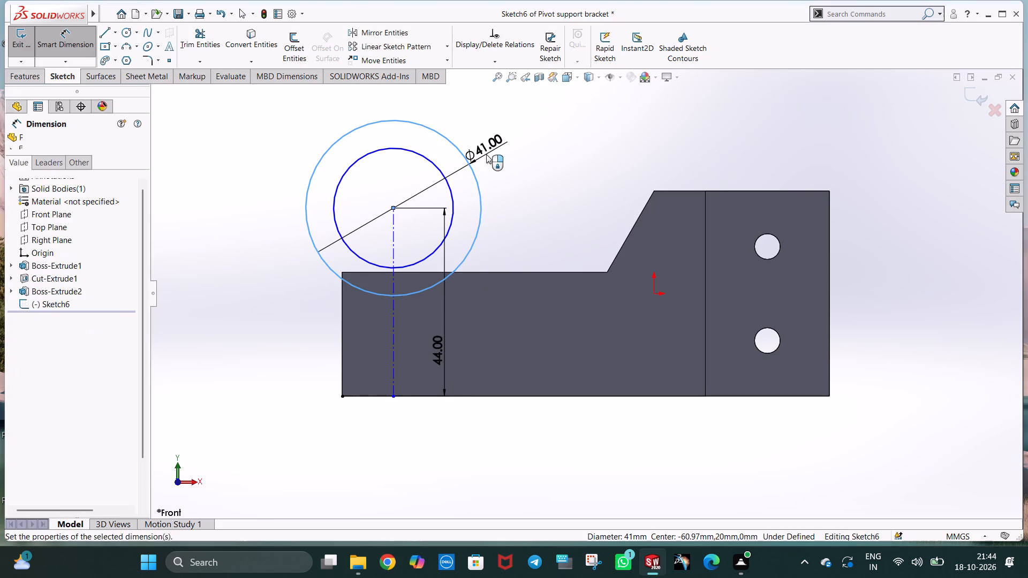
{"action": "left_click", "coordinate": [441, 138]}
{"action": "left_click", "coordinate": [417, 154]}
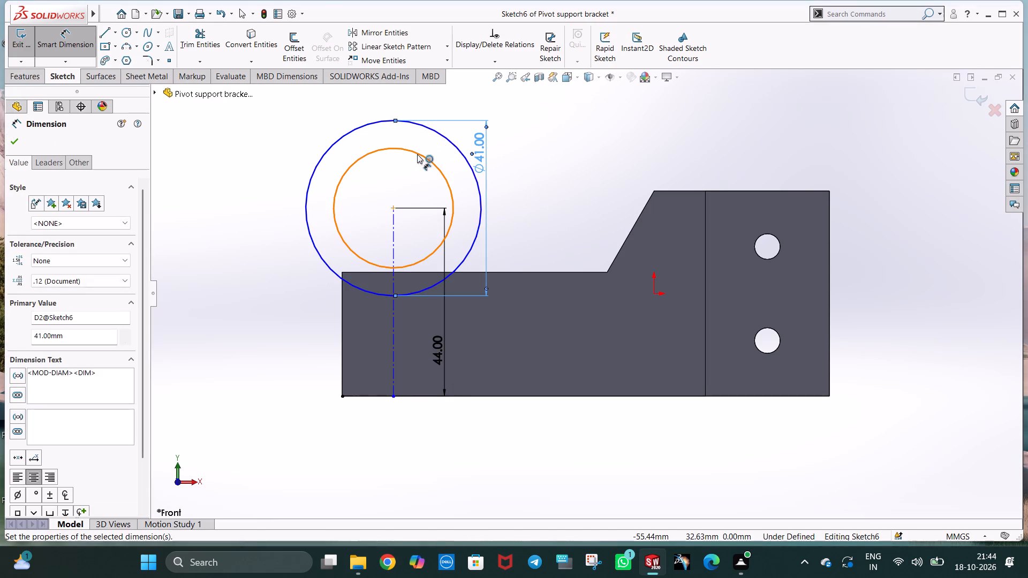
{"action": "left_click", "coordinate": [411, 193]}
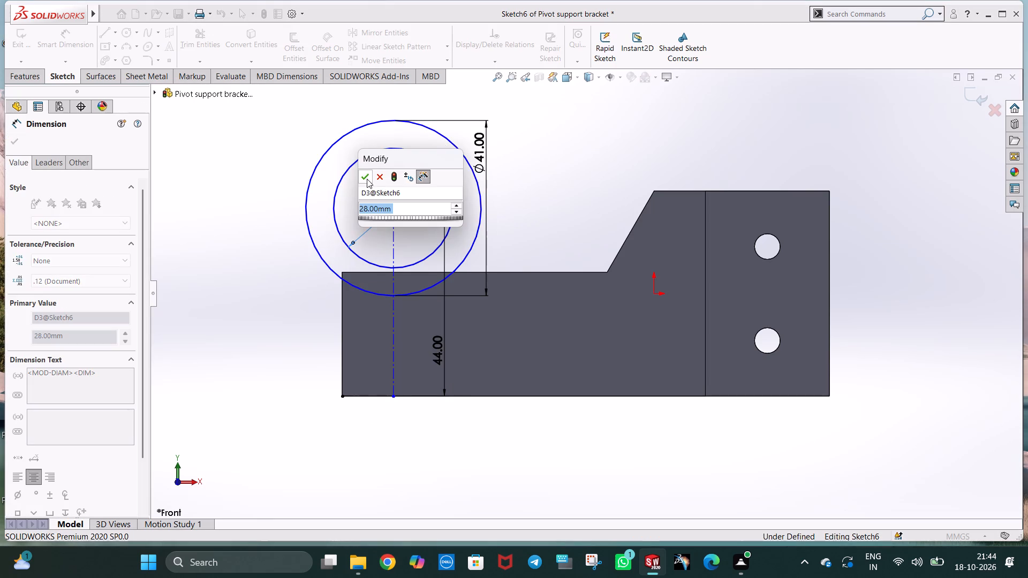
{"action": "left_click", "coordinate": [361, 178]}
{"action": "left_click", "coordinate": [540, 173]}
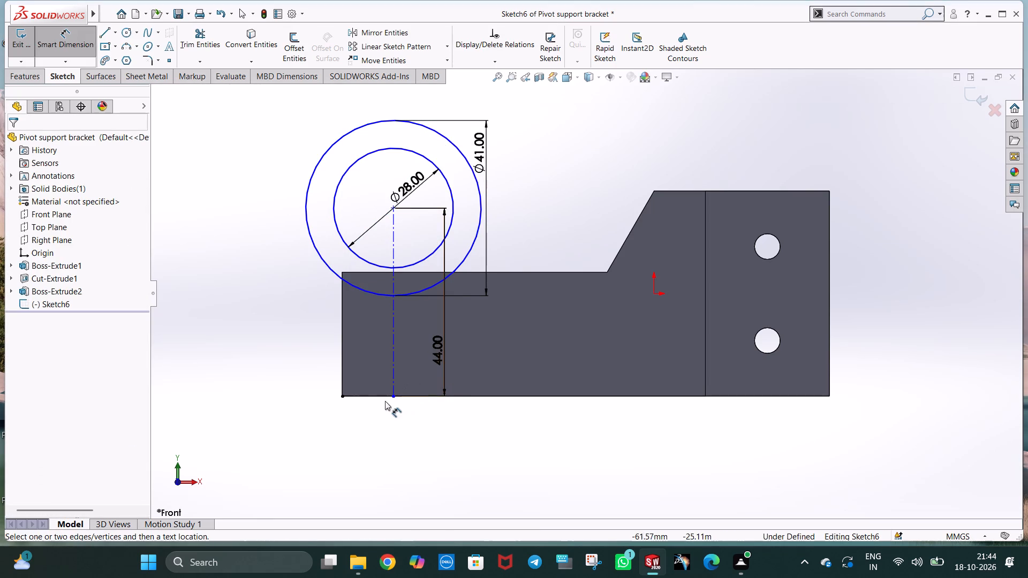
Add a length dimension to the horizontal construction line along the arm's bottom edge.
{"action": "left_click", "coordinate": [379, 395]}
{"action": "left_click", "coordinate": [372, 422]}
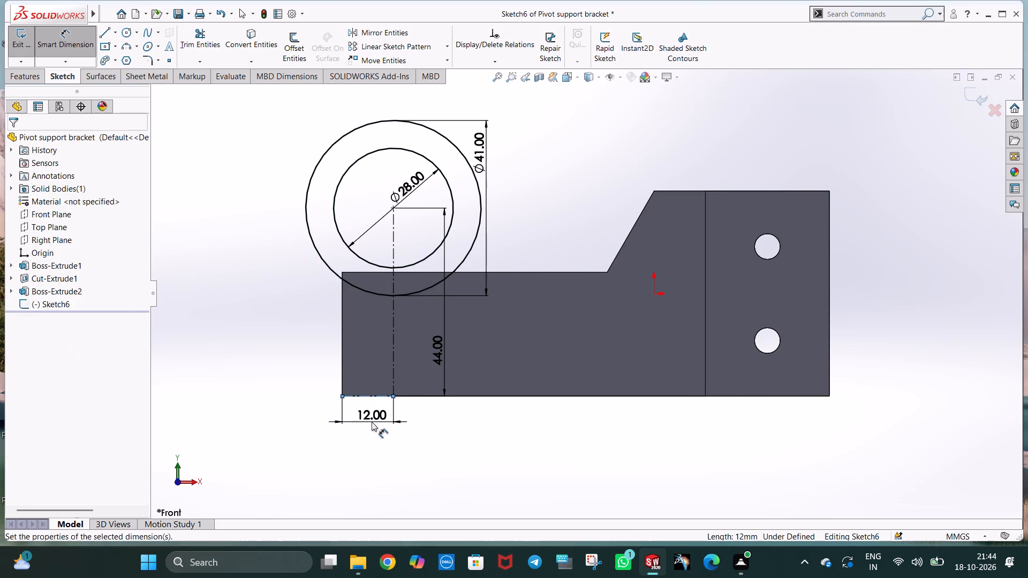
{"action": "left_click", "coordinate": [326, 409]}
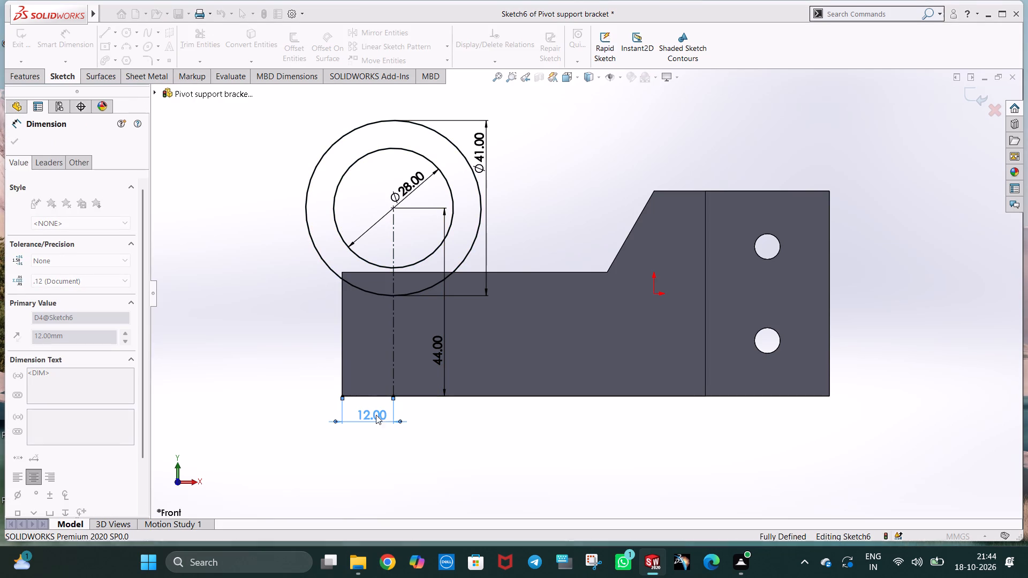
{"action": "left_click", "coordinate": [539, 447]}
Extrude the ring profile as a boss with a Mid Plane end condition and a depth of 38 mm.
{"action": "left_click", "coordinate": [36, 82]}
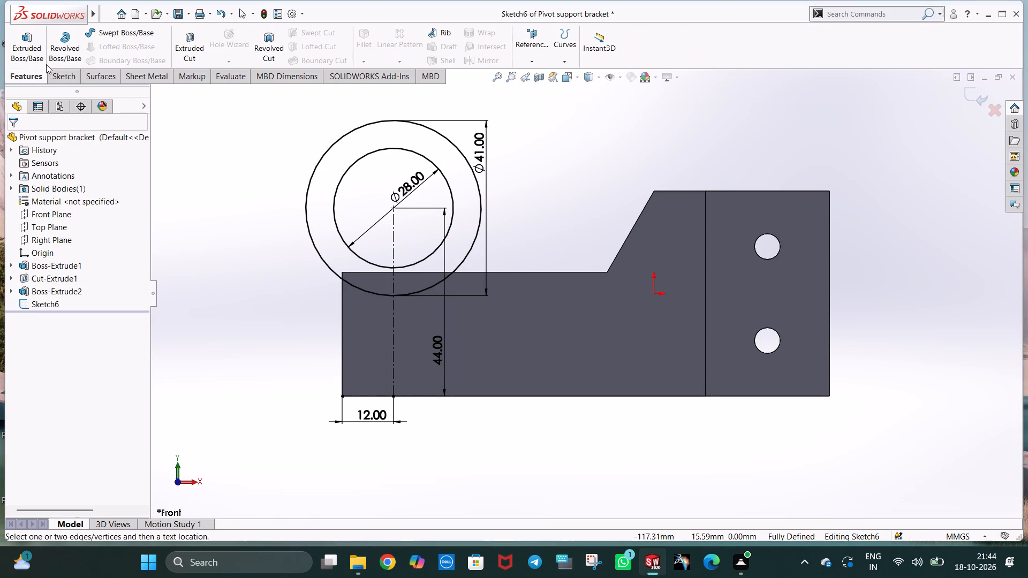
{"action": "left_click", "coordinate": [33, 58]}
{"action": "scroll", "coordinate": [501, 275], "scroll_direction": "up", "scroll_amount": 2}
{"action": "scroll", "coordinate": [548, 312], "scroll_direction": "up", "scroll_amount": 1}
{"action": "middle_click_drag", "start_coordinate": [548, 314], "coordinate": [541, 322]}
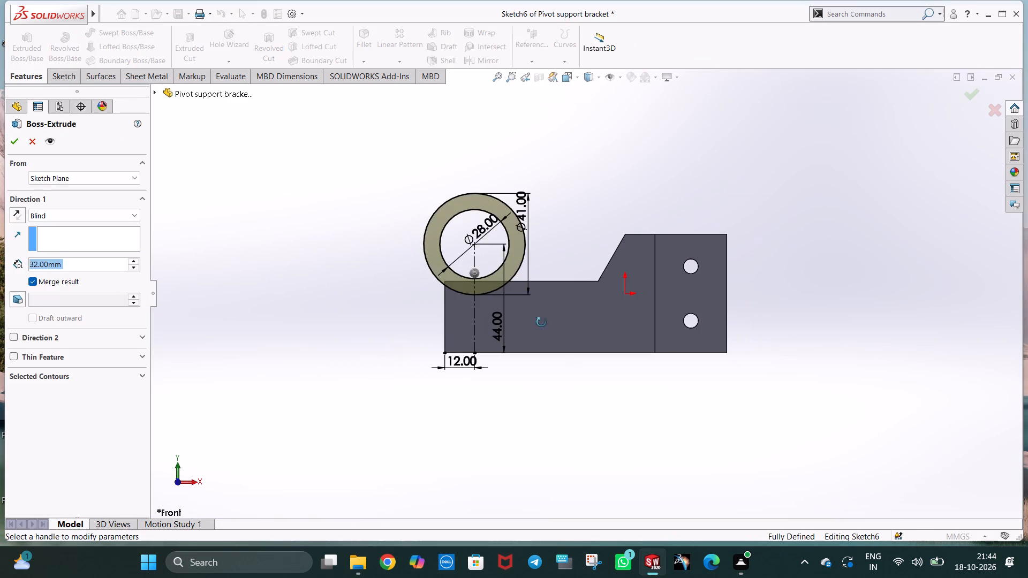
{"action": "middle_click_drag", "start_coordinate": [541, 322], "coordinate": [449, 377]}
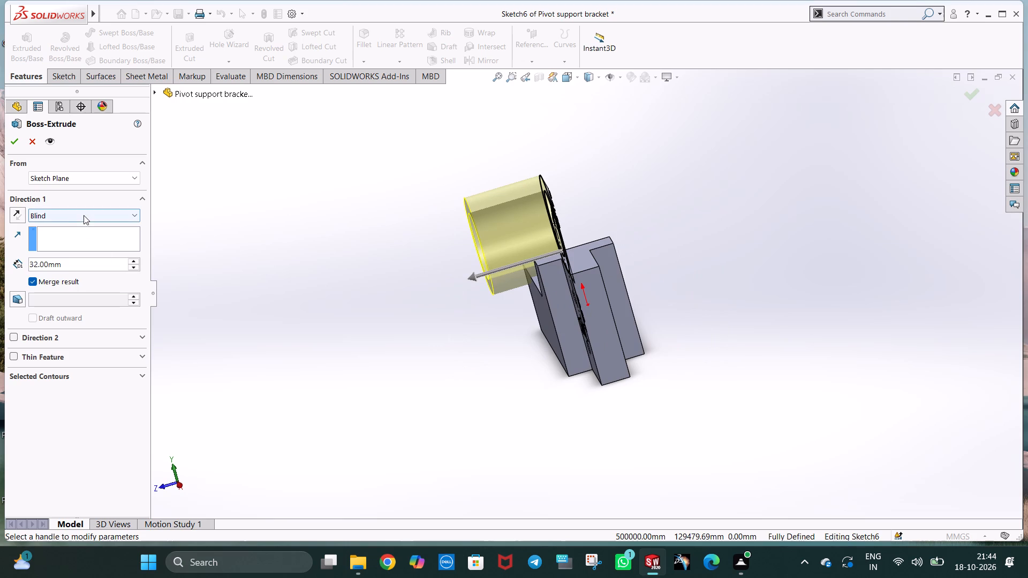
{"action": "left_click", "coordinate": [84, 215]}
{"action": "left_click", "coordinate": [82, 278]}
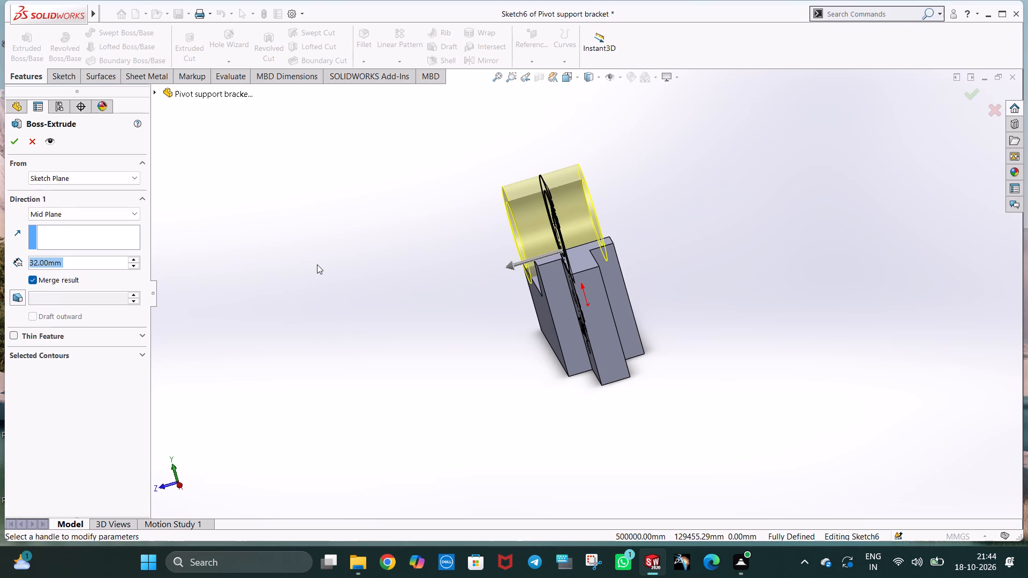
{"action": "type", "text": "38"}
{"action": "key", "text": "Return"}
{"action": "left_click", "coordinate": [12, 139]}
Examine the bracket with its extruded pivot ring from several angles.
{"action": "middle_click_drag", "start_coordinate": [585, 364], "coordinate": [598, 377]}
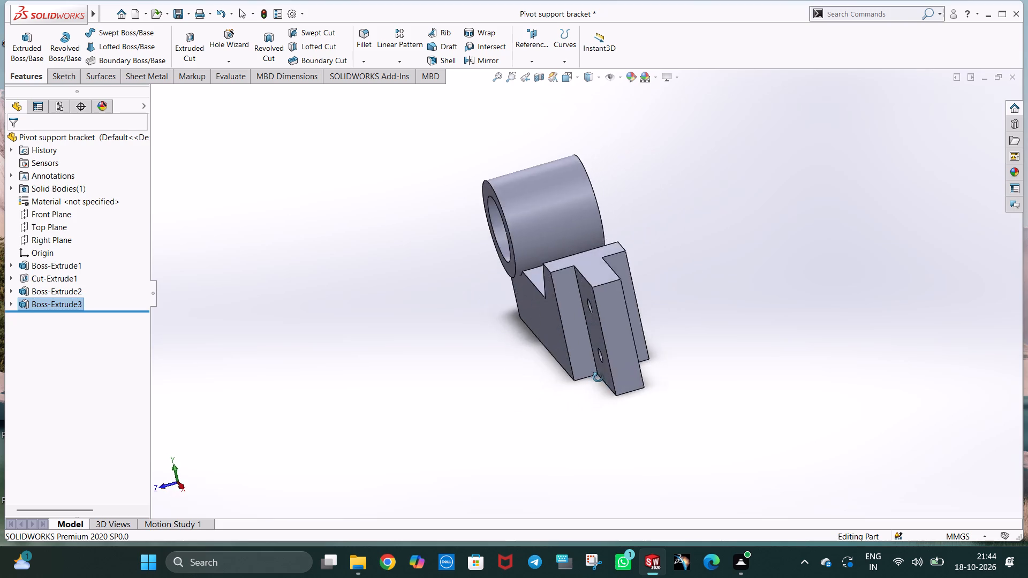
{"action": "middle_click_drag", "start_coordinate": [598, 377], "coordinate": [671, 320]}
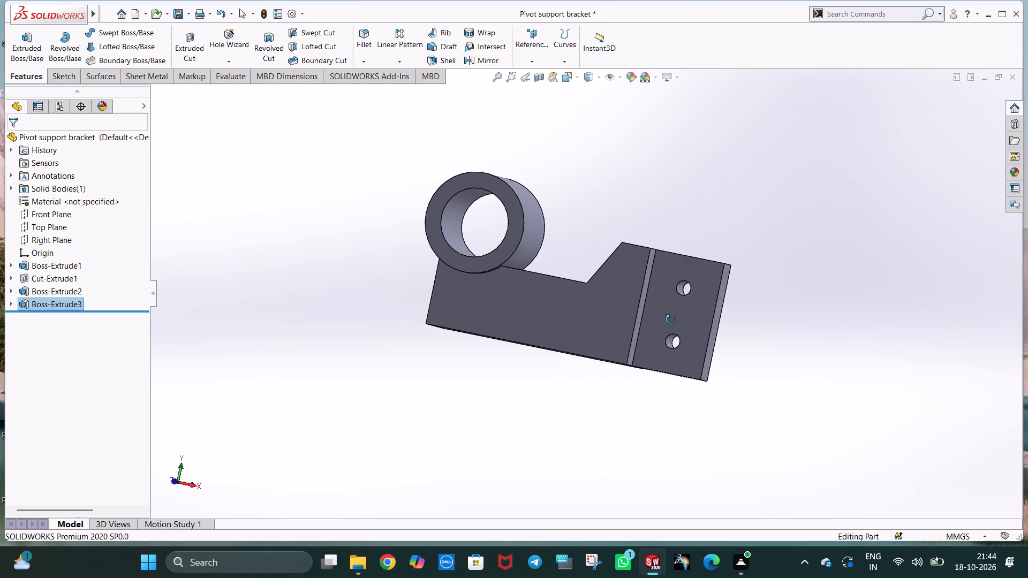
{"action": "middle_click_drag", "start_coordinate": [671, 320], "coordinate": [606, 332]}
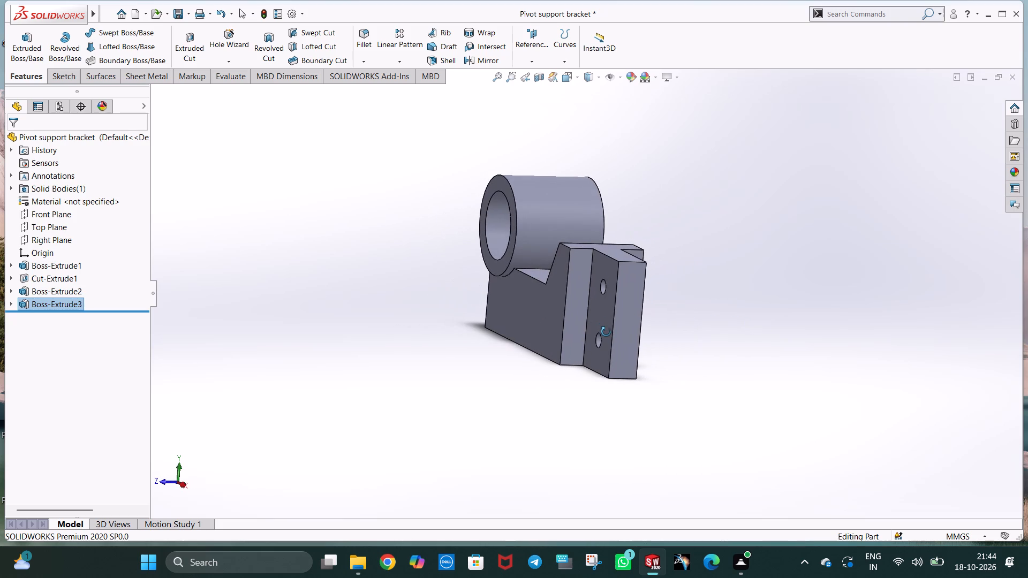
{"action": "middle_click_drag", "start_coordinate": [606, 332], "coordinate": [631, 361]}
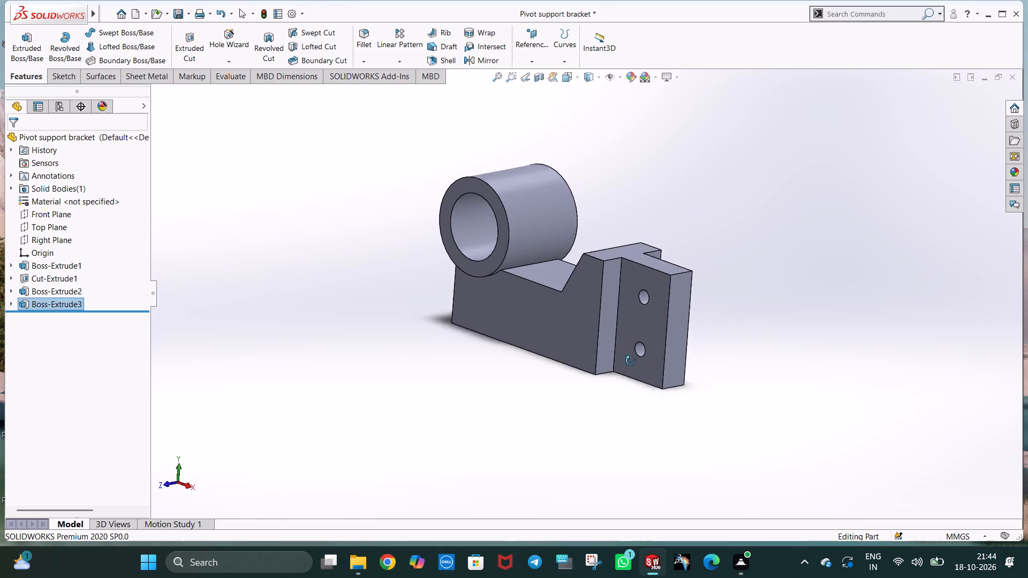
{"action": "middle_click_drag", "start_coordinate": [631, 361], "coordinate": [642, 378]}
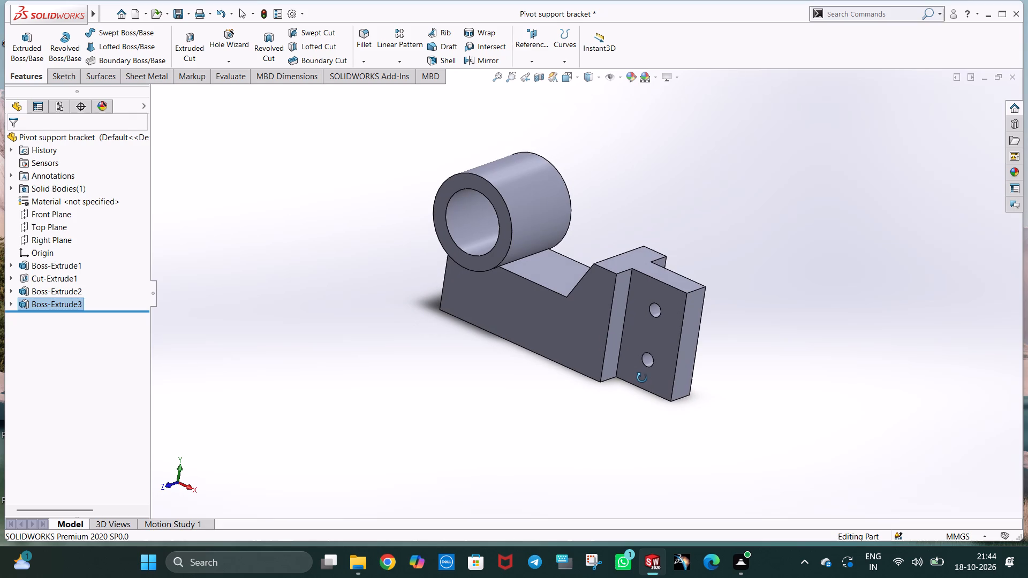
{"action": "middle_click_drag", "start_coordinate": [642, 378], "coordinate": [629, 365]}
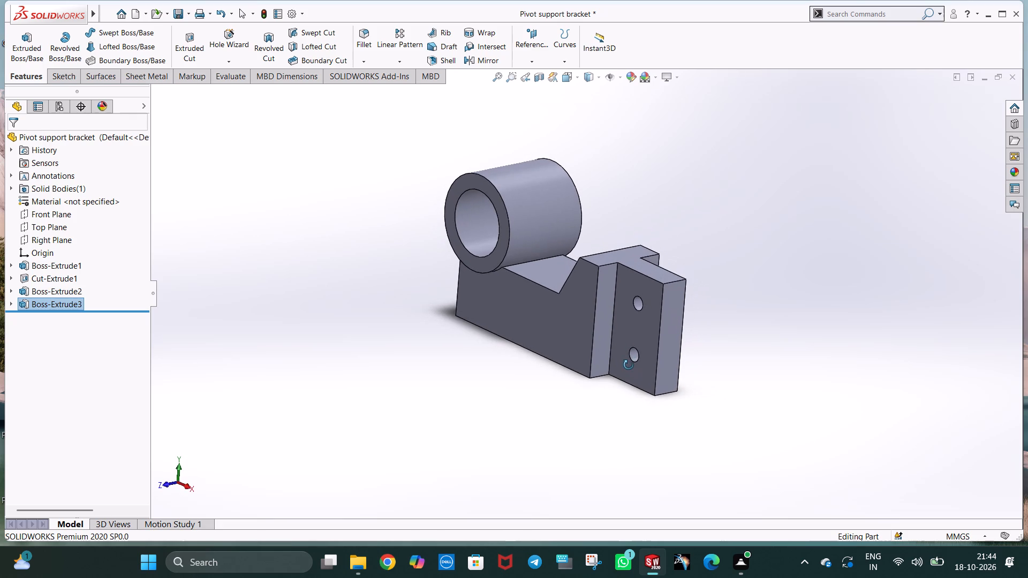
{"action": "middle_click_drag", "start_coordinate": [629, 365], "coordinate": [628, 352]}
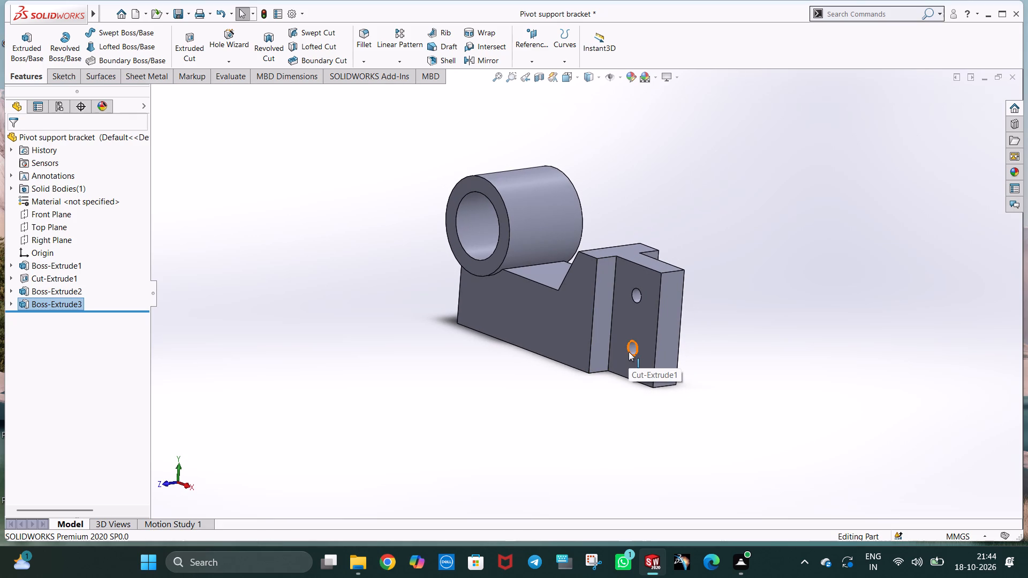
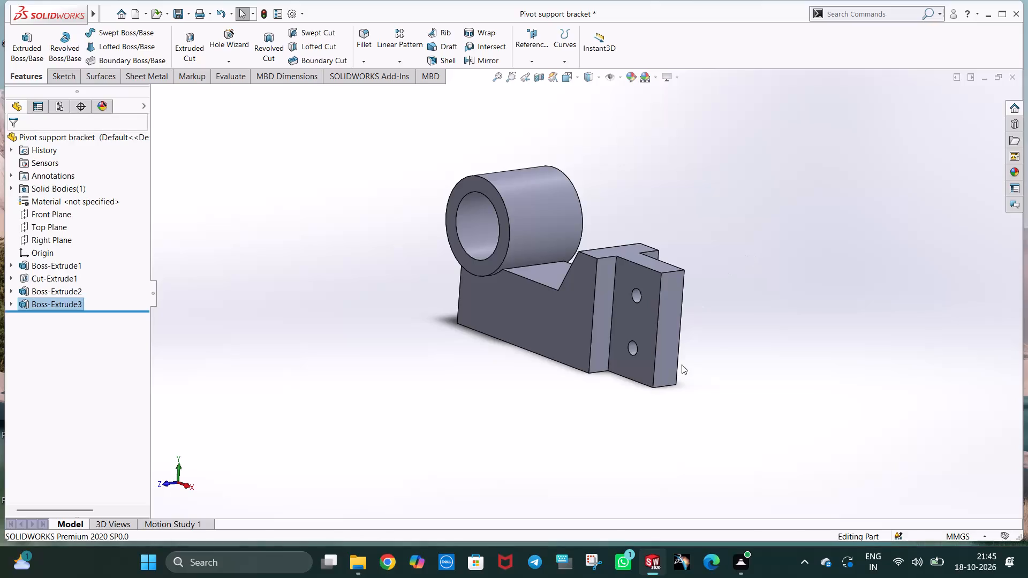
Examine the bracket's pivot ring, arm and mounting holes from several angles, ending in an isometric view.
{"action": "middle_click_drag", "start_coordinate": [684, 443], "coordinate": [743, 421]}
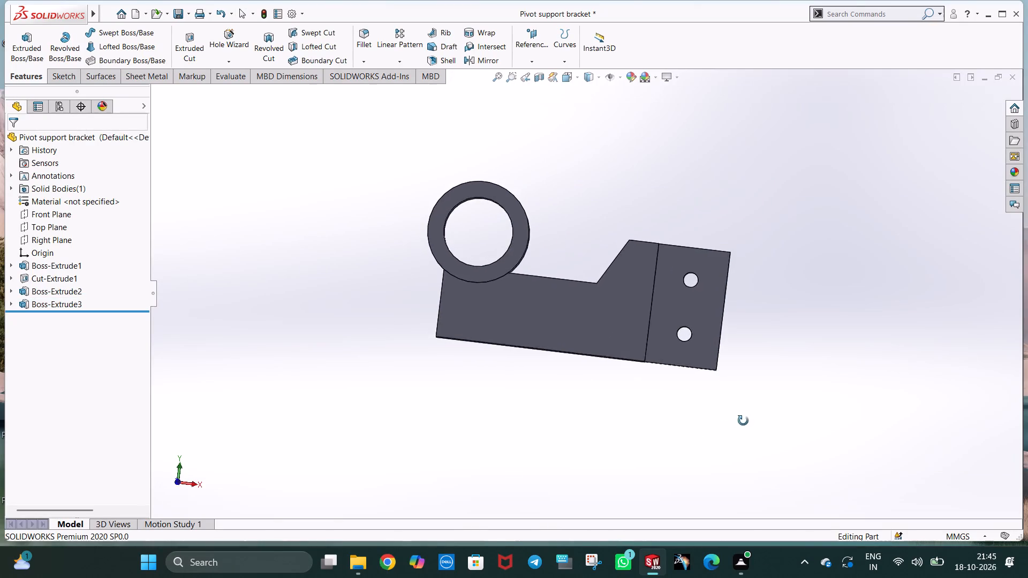
{"action": "middle_click_drag", "start_coordinate": [743, 421], "coordinate": [726, 437]}
{"action": "scroll", "coordinate": [728, 413], "scroll_direction": "down", "scroll_amount": 2}
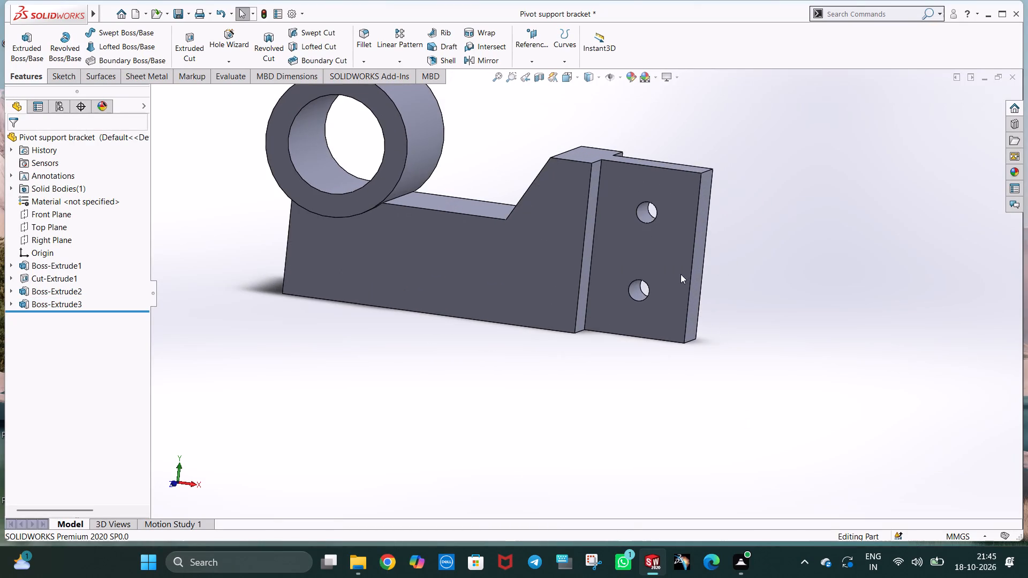
{"action": "scroll", "coordinate": [681, 274], "scroll_direction": "up", "scroll_amount": 2}
{"action": "middle_click_drag", "start_coordinate": [647, 224], "coordinate": [767, 260]}
{"action": "middle_click_drag", "start_coordinate": [767, 260], "coordinate": [752, 258]}
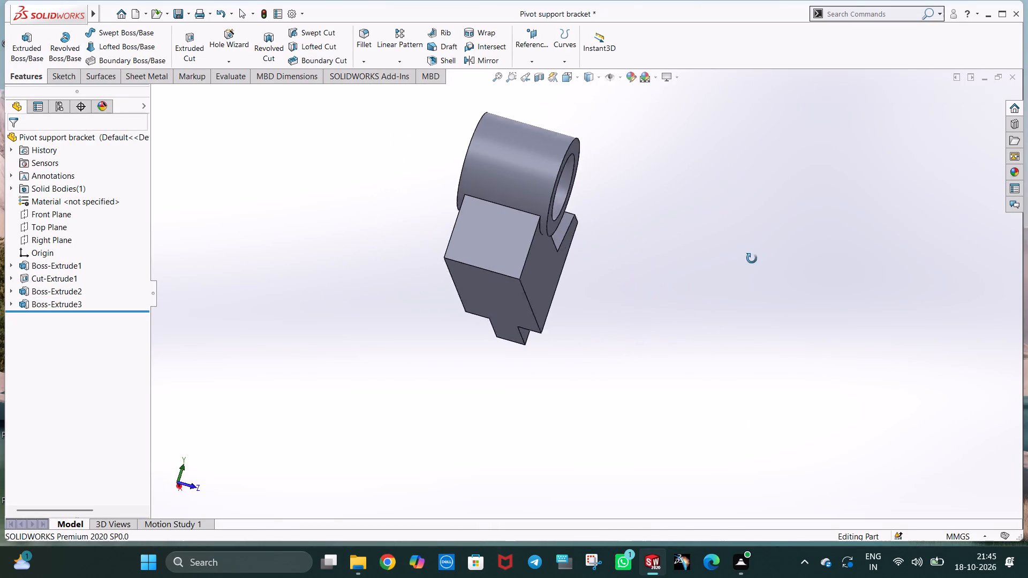
{"action": "middle_click_drag", "start_coordinate": [752, 258], "coordinate": [647, 245]}
{"action": "key", "text": "ctrl+7"}
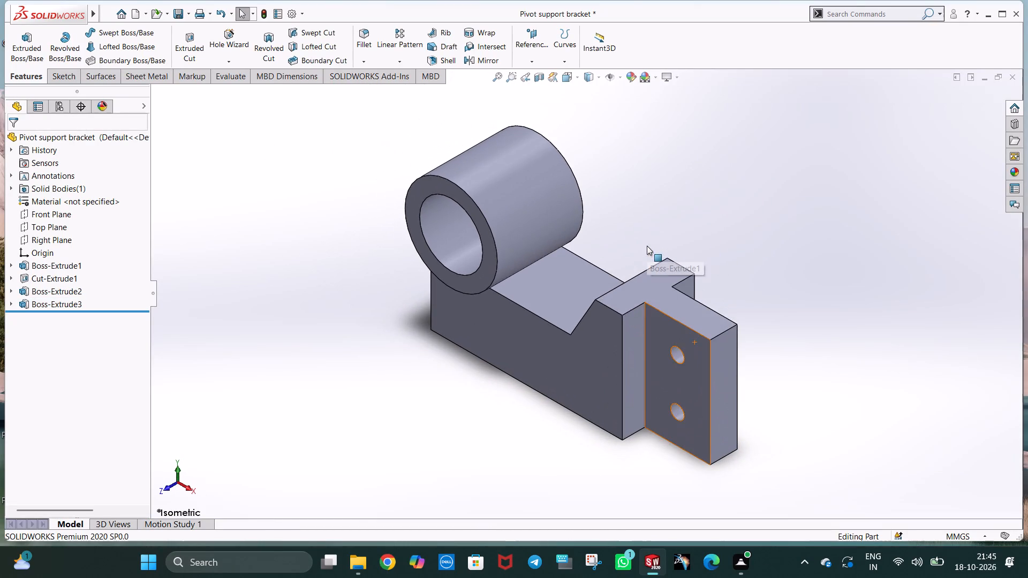
{"action": "left_click", "coordinate": [871, 242]}
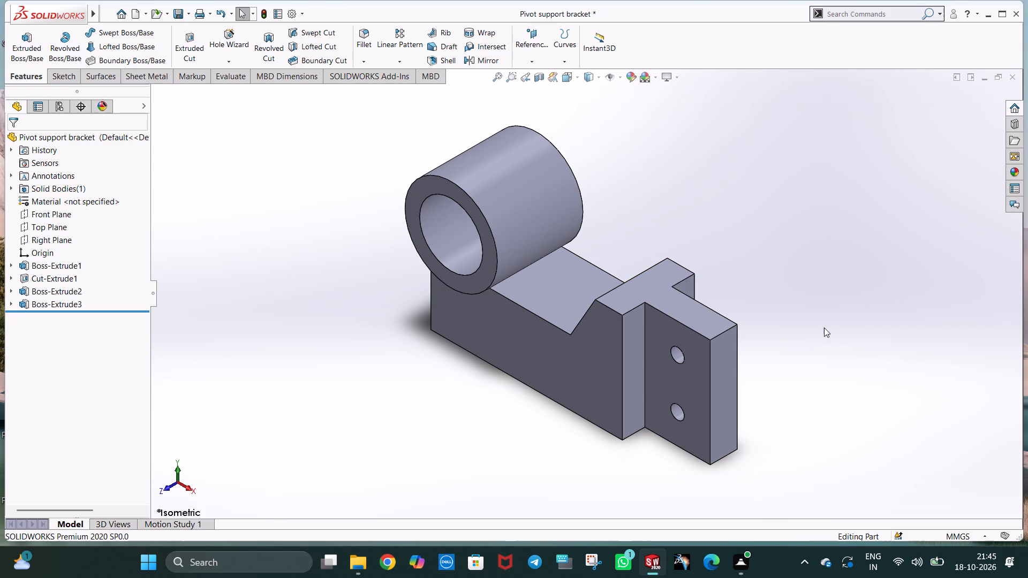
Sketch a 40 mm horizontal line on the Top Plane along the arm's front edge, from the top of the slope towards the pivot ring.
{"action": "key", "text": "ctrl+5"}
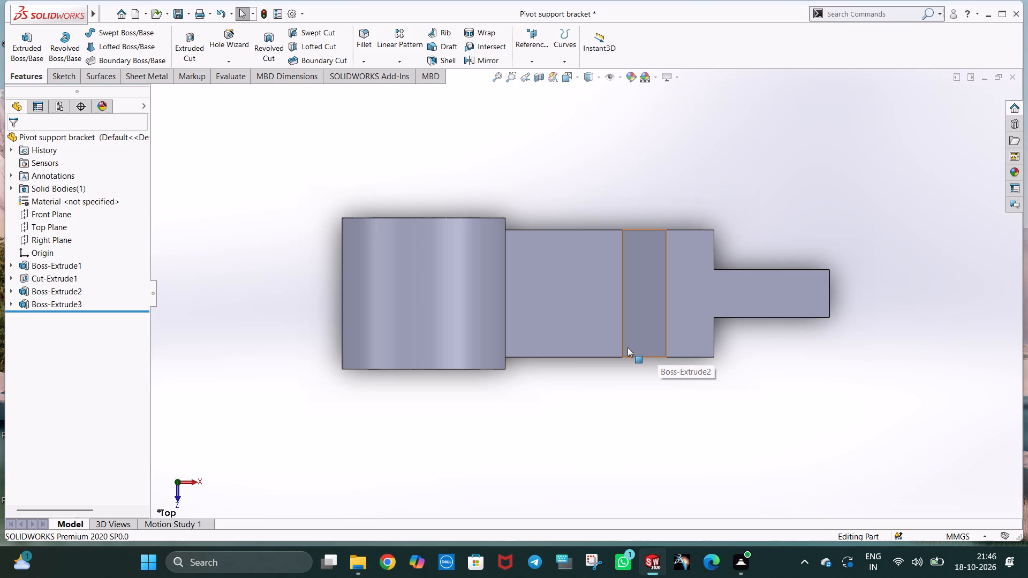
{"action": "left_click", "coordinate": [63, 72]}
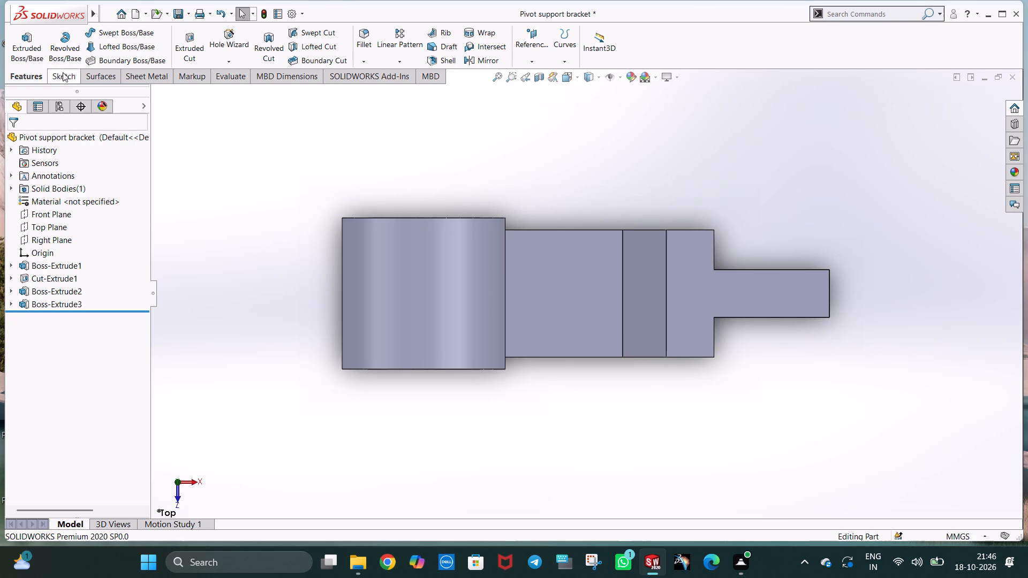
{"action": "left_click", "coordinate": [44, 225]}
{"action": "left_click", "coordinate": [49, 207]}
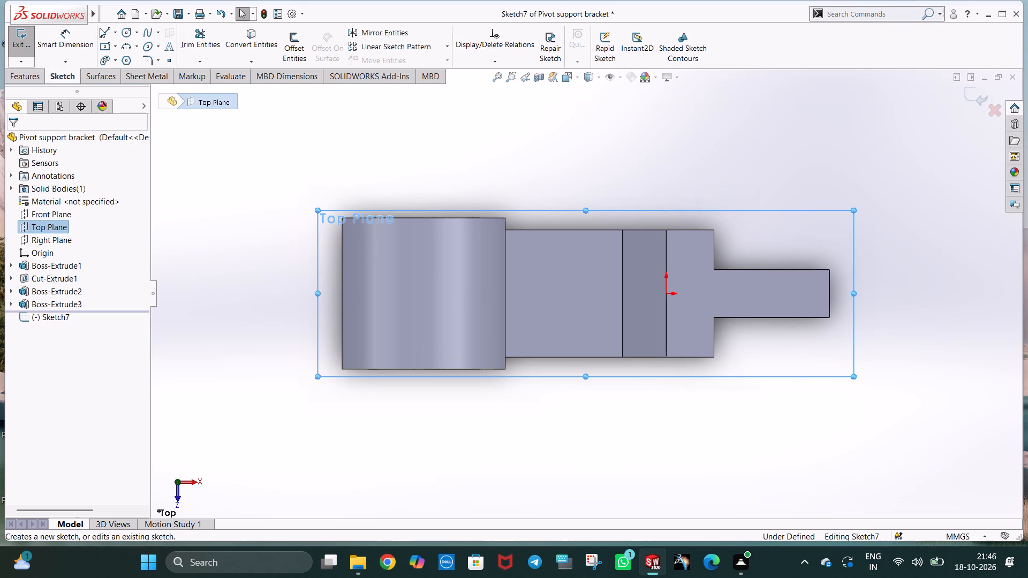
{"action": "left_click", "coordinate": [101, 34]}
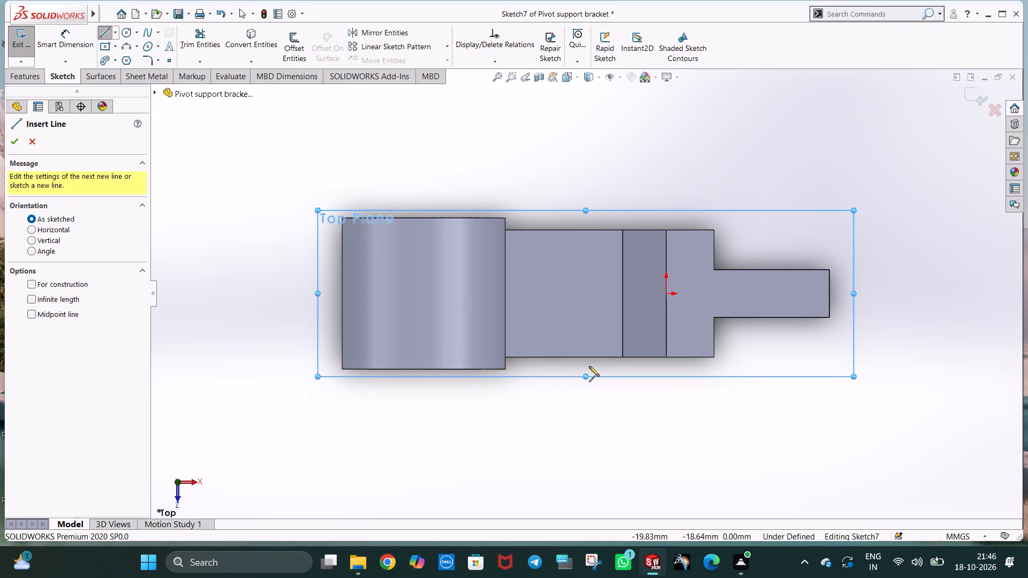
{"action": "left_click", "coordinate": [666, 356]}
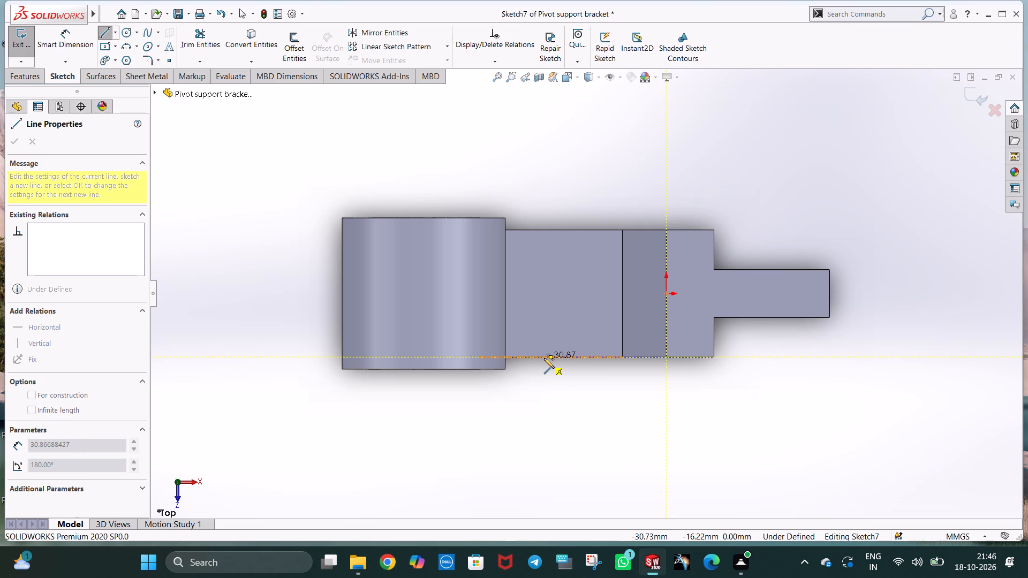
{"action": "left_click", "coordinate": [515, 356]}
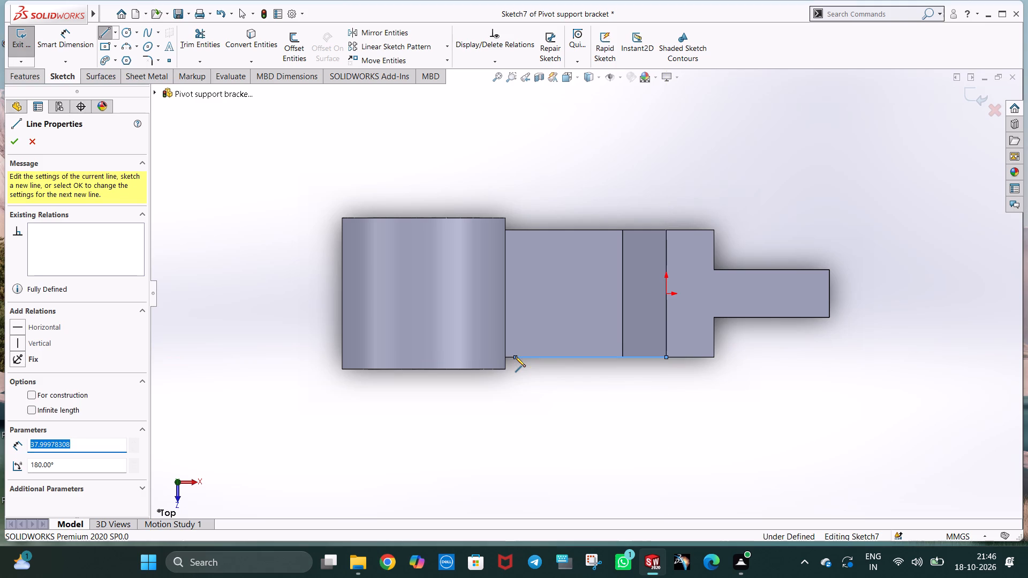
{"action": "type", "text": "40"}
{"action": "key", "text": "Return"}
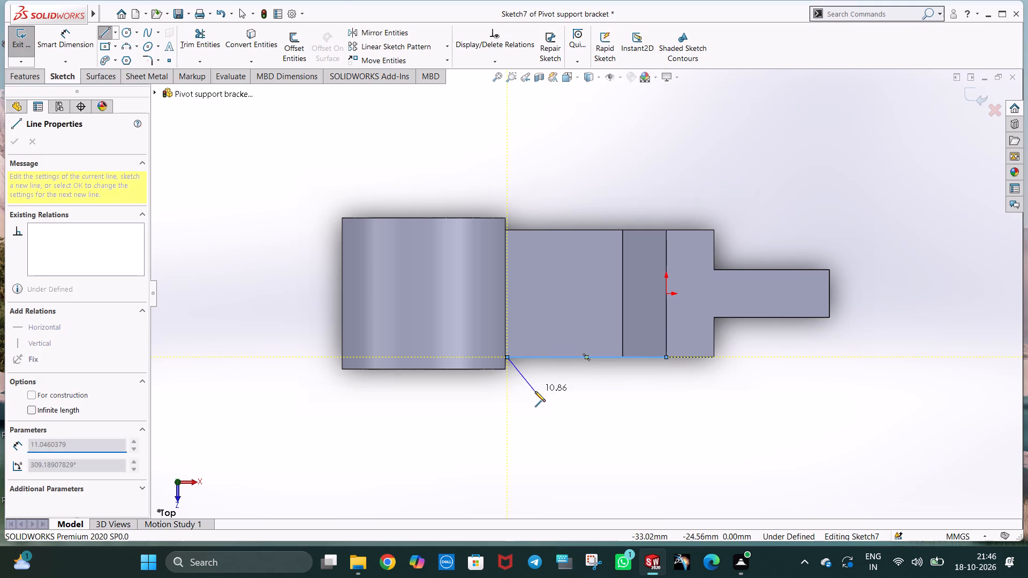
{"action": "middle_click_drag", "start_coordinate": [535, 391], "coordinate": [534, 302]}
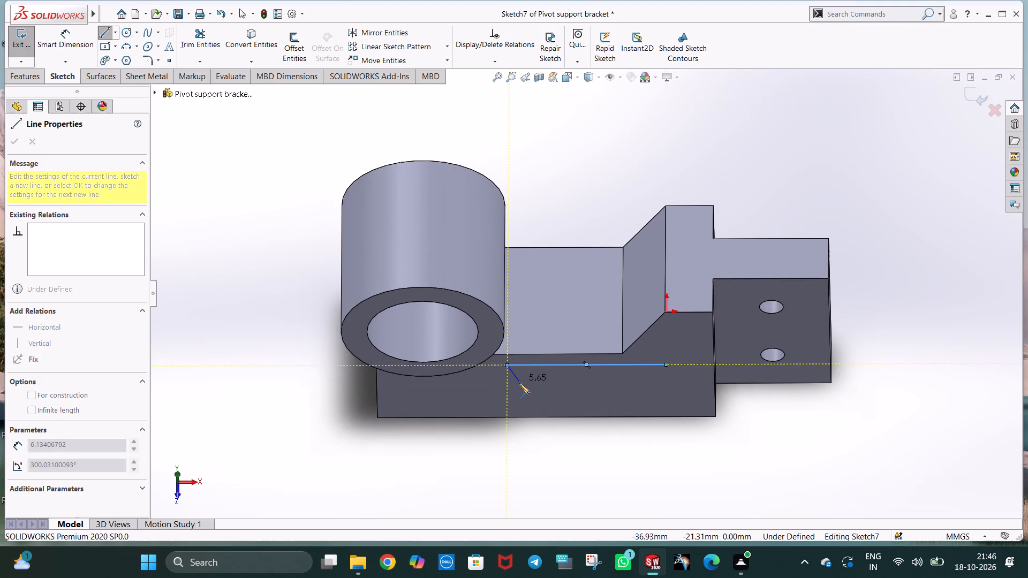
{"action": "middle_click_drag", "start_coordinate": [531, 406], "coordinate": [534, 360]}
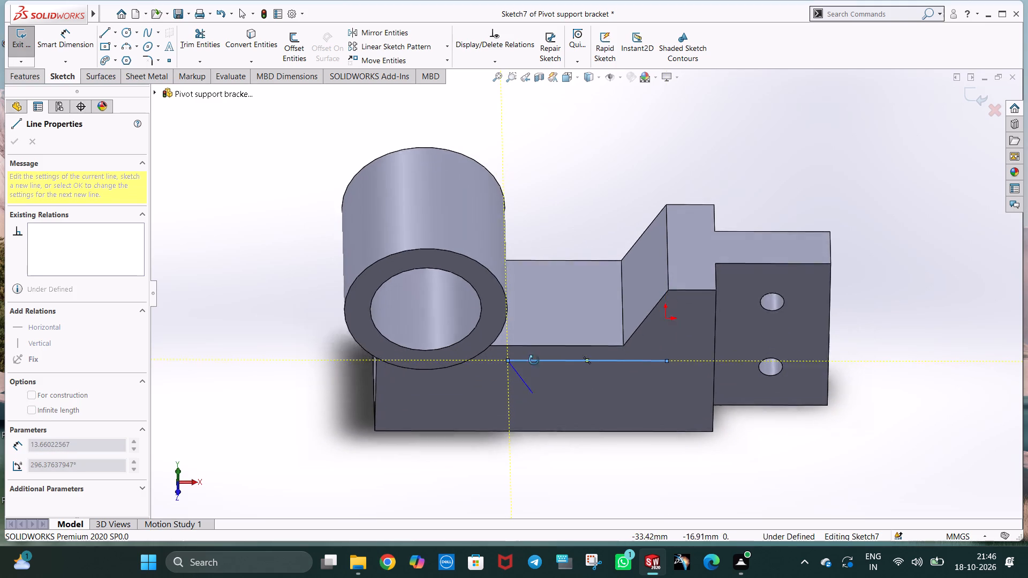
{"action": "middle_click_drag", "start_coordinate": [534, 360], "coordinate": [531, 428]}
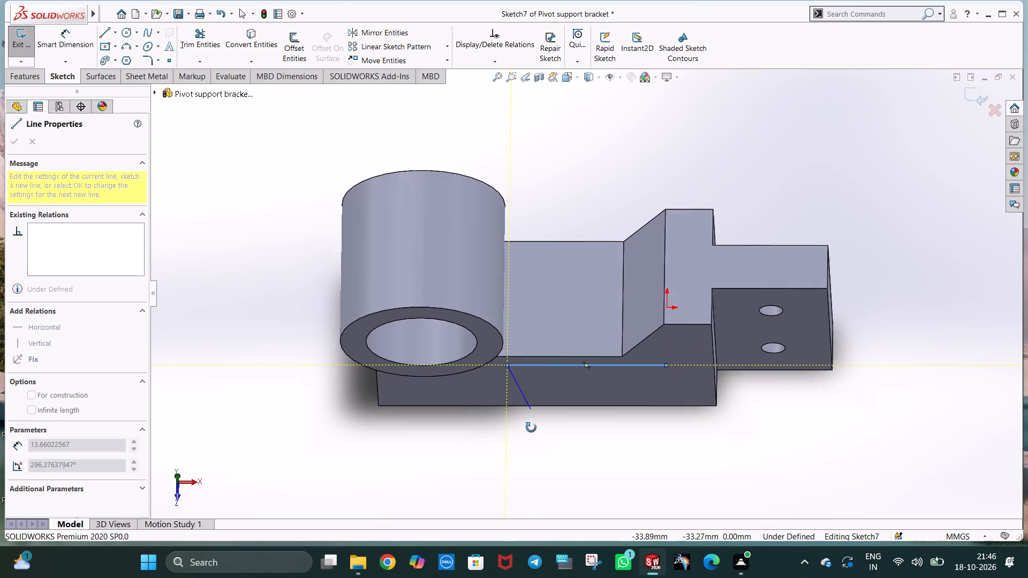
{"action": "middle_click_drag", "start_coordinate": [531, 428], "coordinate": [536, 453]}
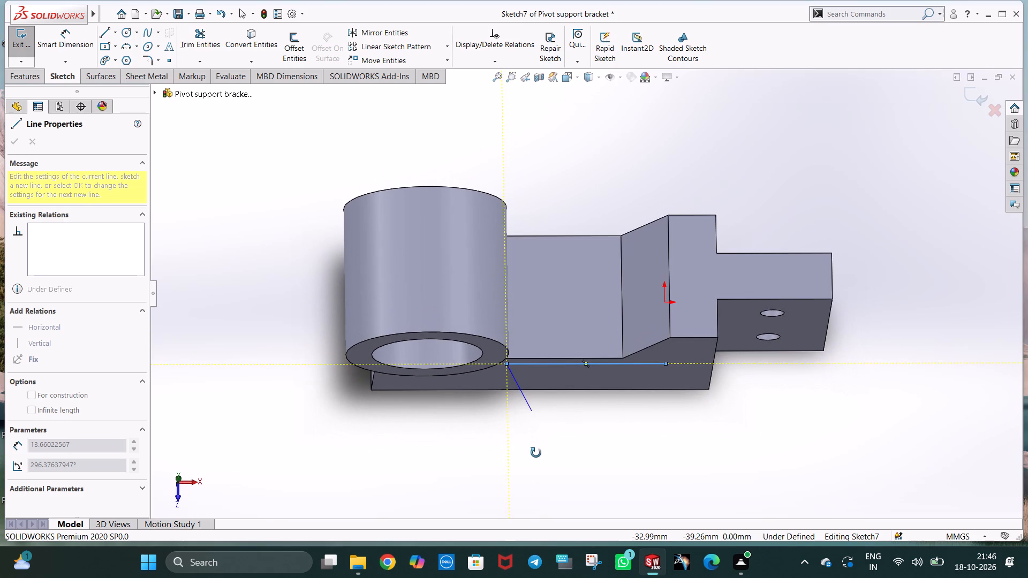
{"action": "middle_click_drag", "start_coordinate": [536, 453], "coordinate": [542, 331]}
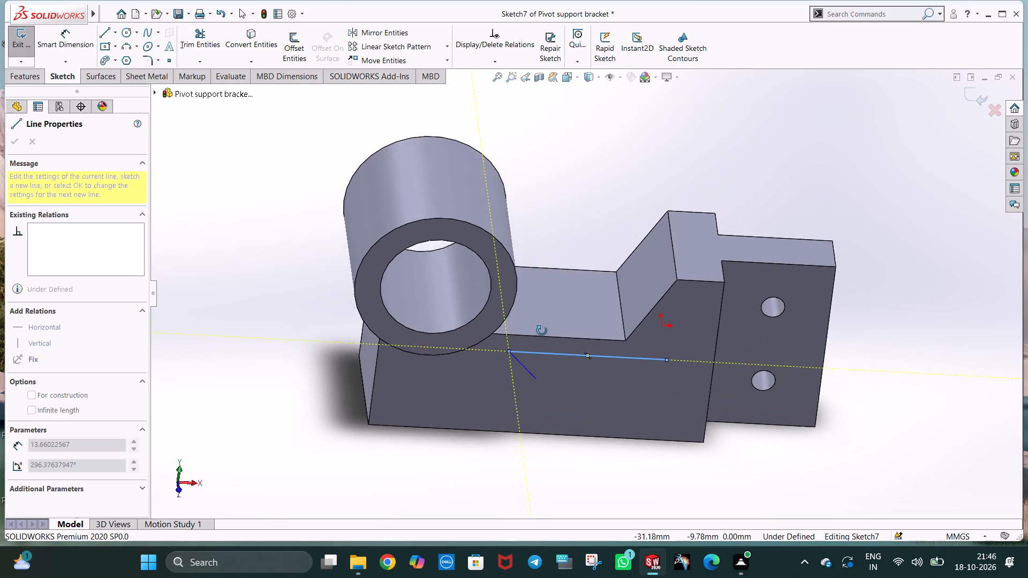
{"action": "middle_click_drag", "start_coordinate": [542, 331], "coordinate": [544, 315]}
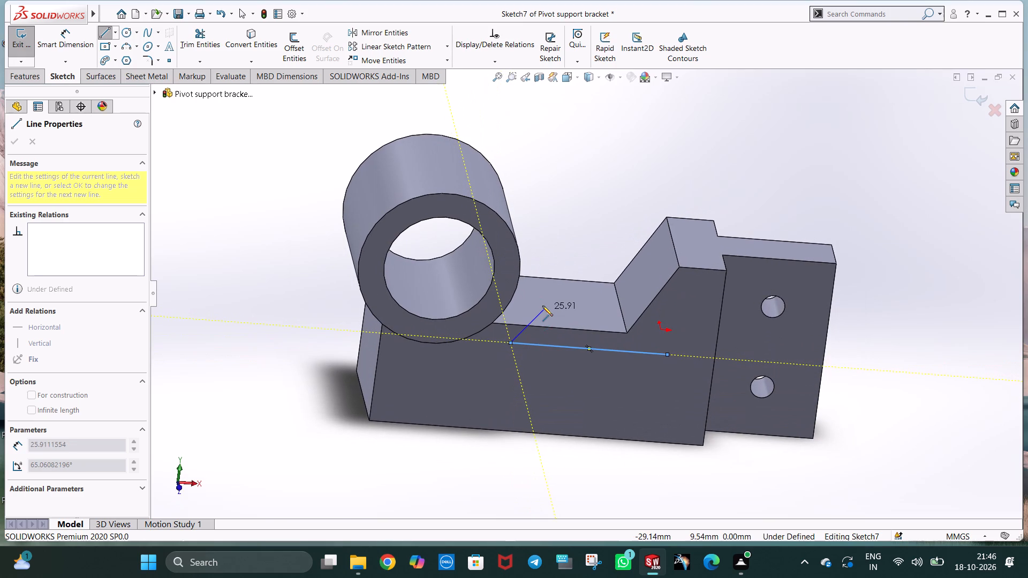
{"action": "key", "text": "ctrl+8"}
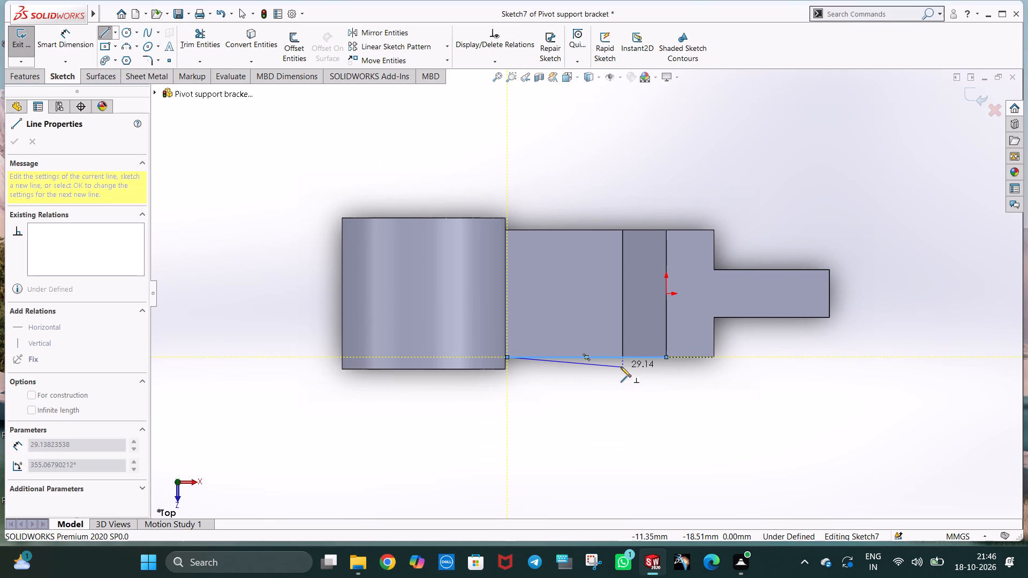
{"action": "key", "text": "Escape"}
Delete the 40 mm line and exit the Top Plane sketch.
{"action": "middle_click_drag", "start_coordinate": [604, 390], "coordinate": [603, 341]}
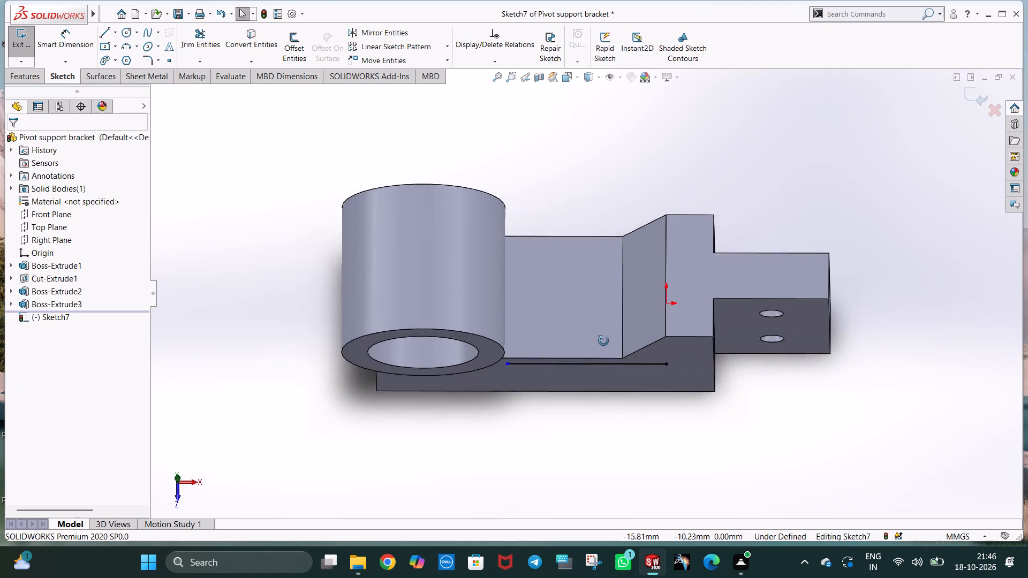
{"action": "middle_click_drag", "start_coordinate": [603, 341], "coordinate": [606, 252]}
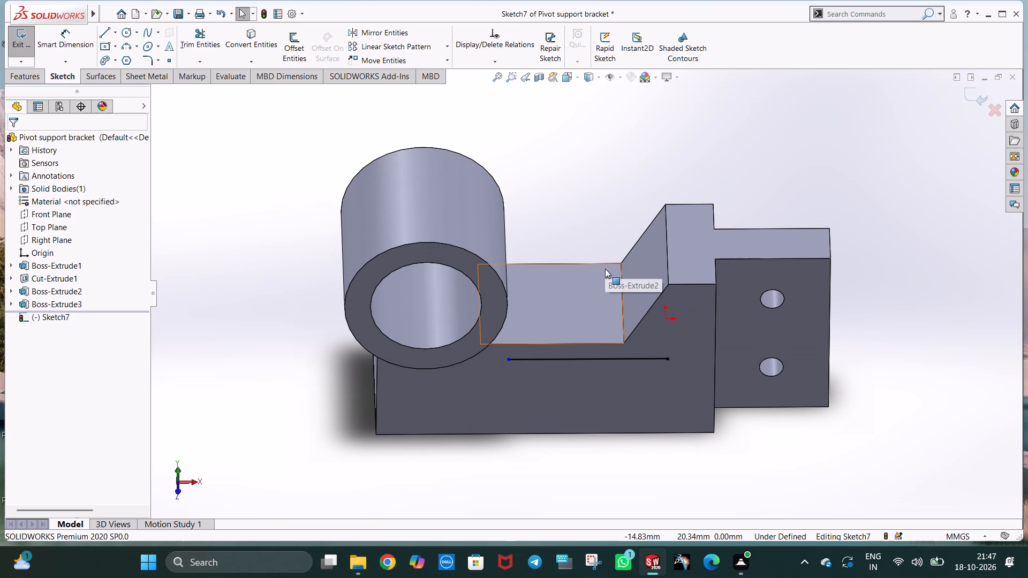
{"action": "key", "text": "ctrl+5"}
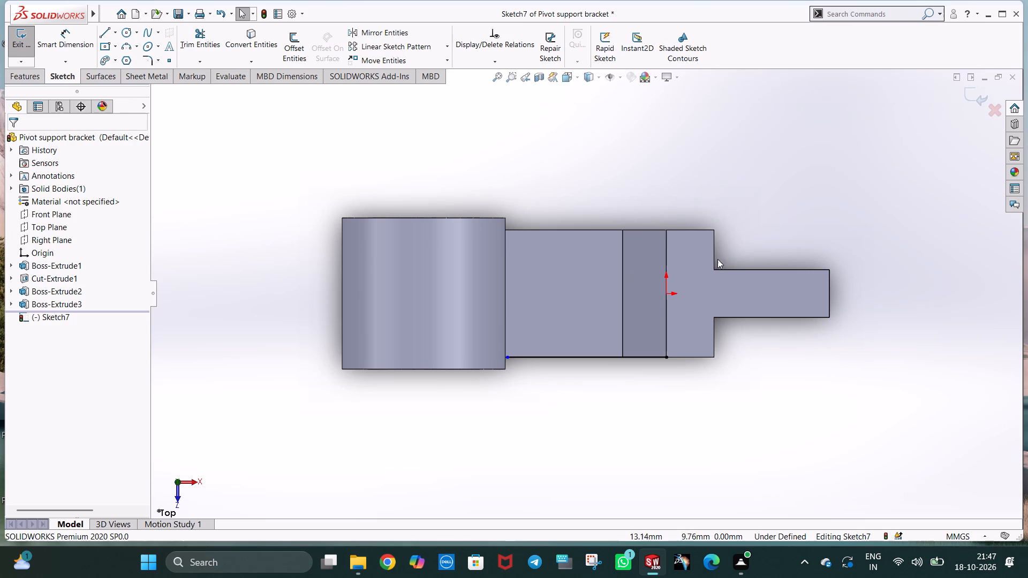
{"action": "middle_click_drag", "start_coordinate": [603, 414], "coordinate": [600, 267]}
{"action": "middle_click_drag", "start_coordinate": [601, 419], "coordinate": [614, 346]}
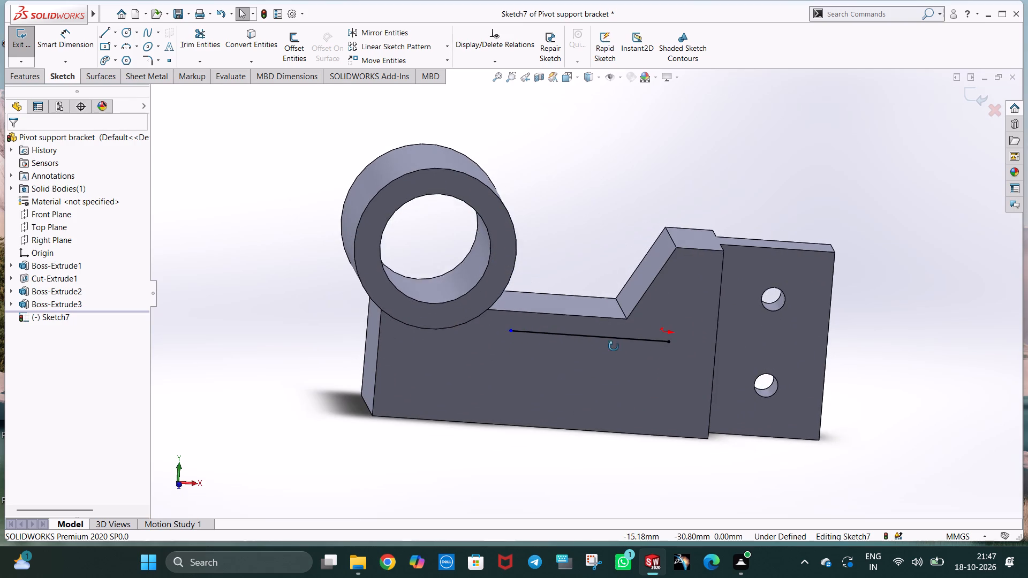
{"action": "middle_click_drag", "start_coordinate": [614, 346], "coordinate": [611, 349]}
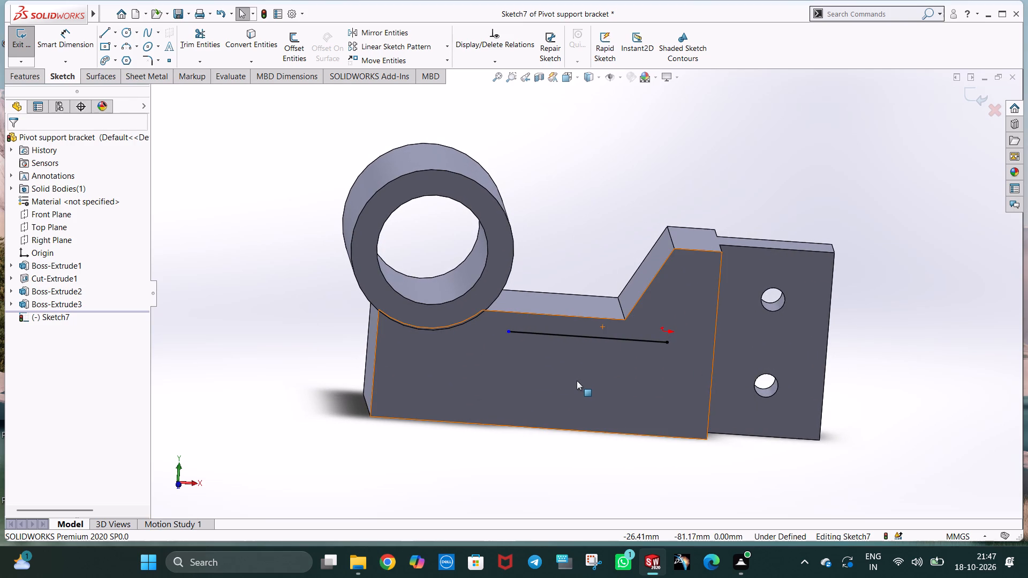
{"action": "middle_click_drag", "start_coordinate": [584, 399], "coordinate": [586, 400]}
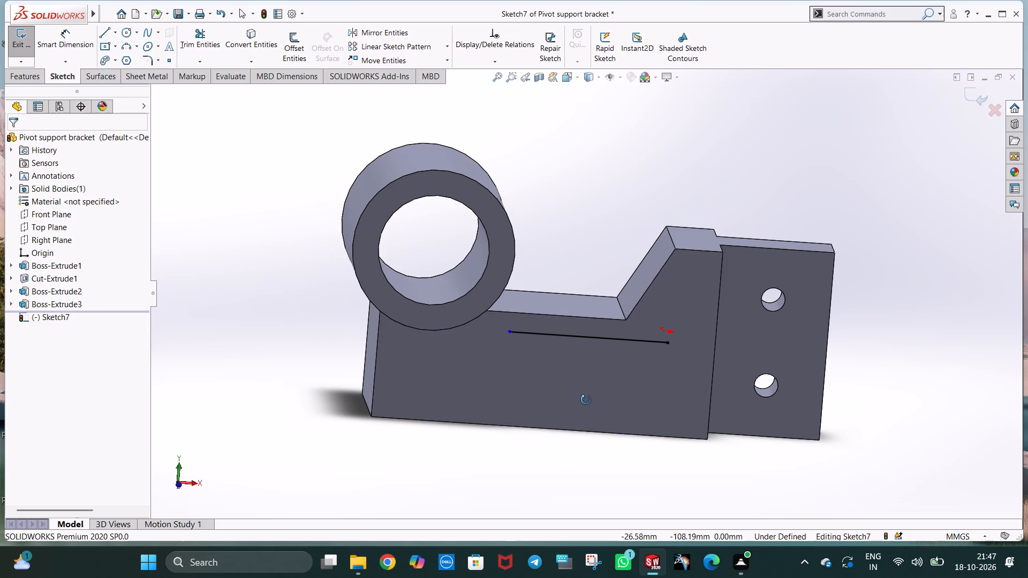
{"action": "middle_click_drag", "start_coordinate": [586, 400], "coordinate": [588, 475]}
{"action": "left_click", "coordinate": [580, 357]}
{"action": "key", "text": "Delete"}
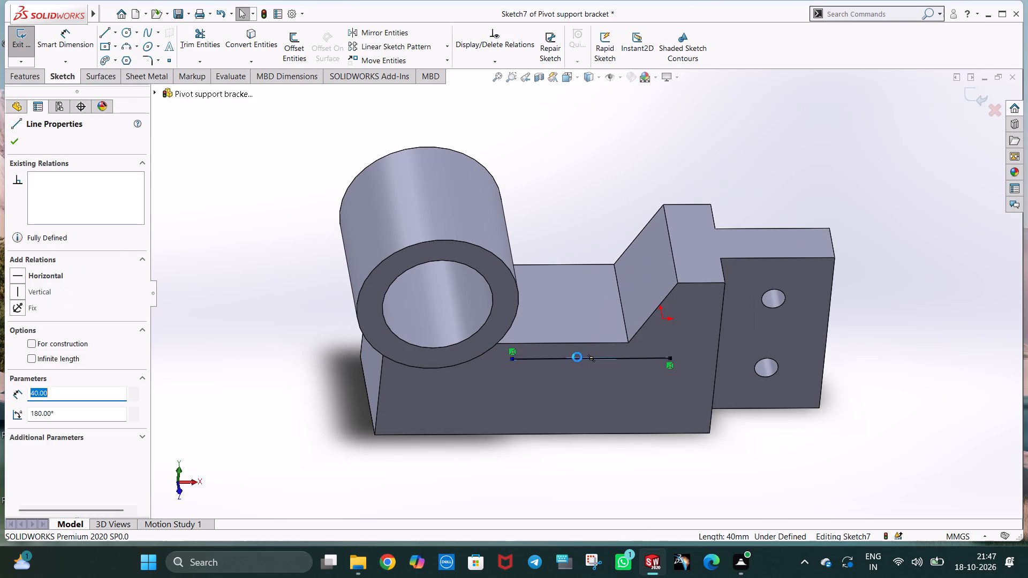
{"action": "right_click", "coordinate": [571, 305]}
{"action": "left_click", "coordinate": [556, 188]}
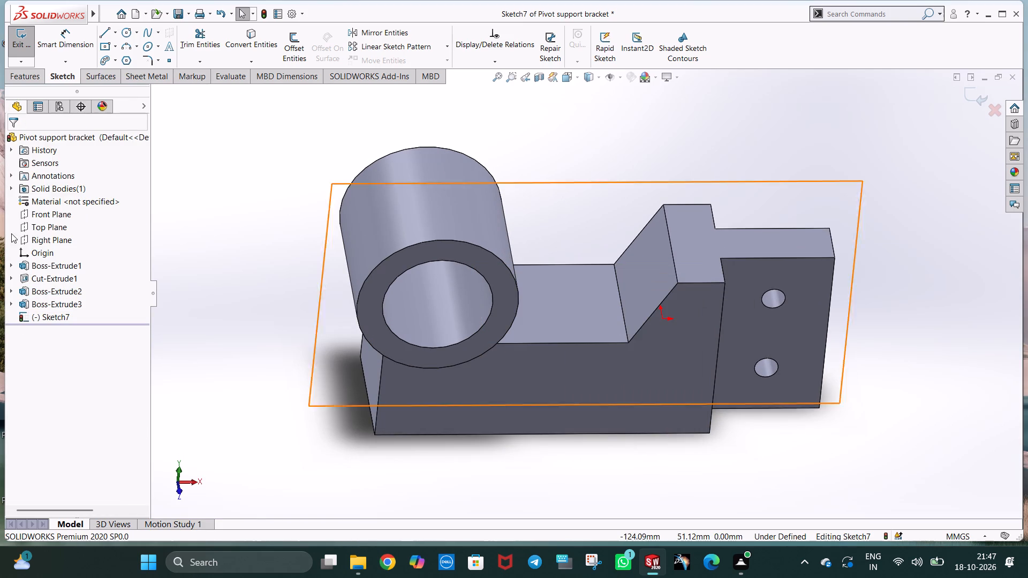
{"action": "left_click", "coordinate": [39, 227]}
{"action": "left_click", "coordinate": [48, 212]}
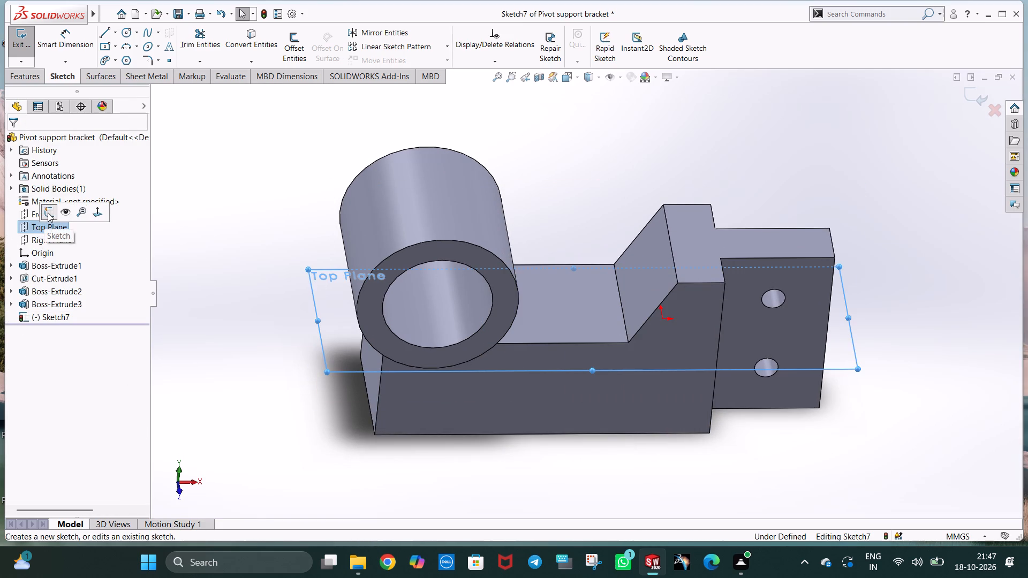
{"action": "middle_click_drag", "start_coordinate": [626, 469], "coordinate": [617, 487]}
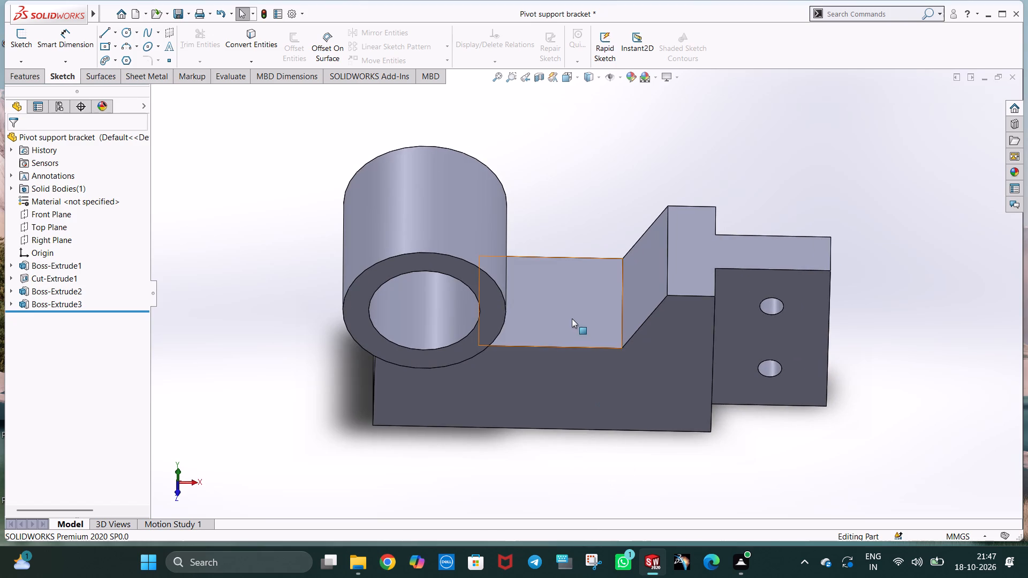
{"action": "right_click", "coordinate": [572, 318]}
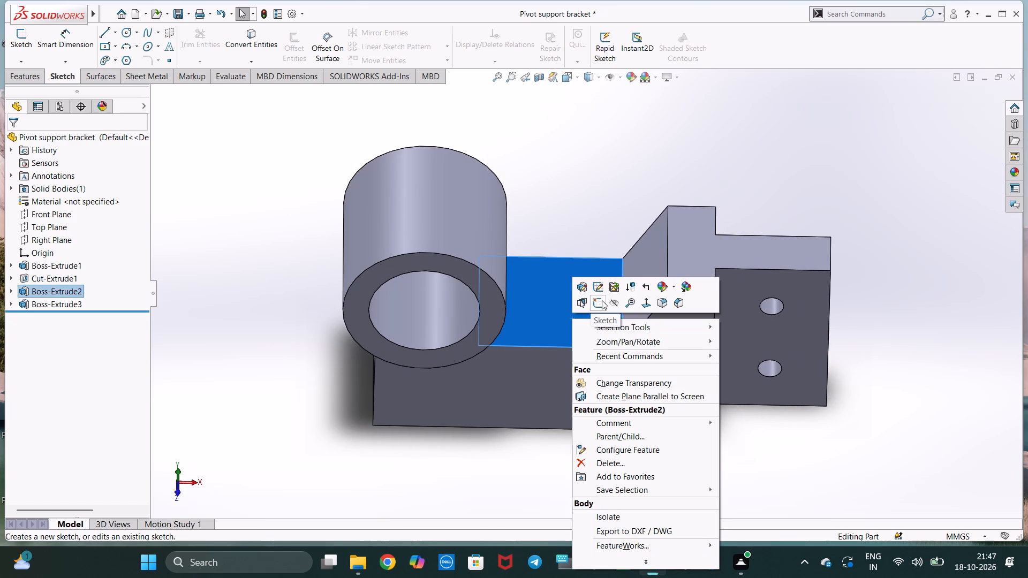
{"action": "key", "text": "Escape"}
Start a new sketch on the bracket's bottom face.
{"action": "middle_click_drag", "start_coordinate": [761, 476], "coordinate": [766, 476]}
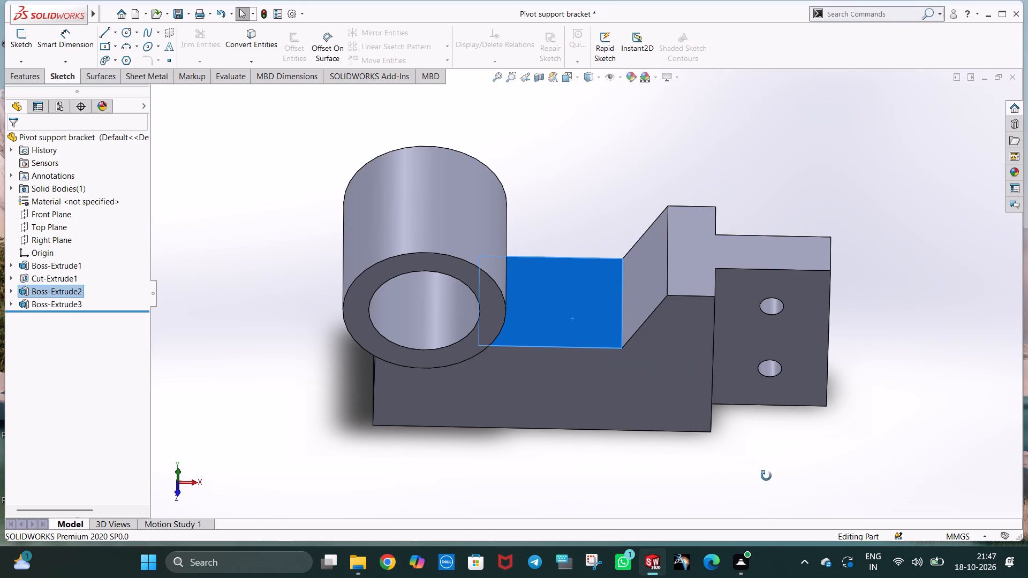
{"action": "middle_click_drag", "start_coordinate": [766, 476], "coordinate": [769, 433]}
{"action": "middle_click_drag", "start_coordinate": [701, 518], "coordinate": [690, 342]}
{"action": "middle_click_drag", "start_coordinate": [686, 406], "coordinate": [692, 241]}
{"action": "right_click", "coordinate": [630, 266]}
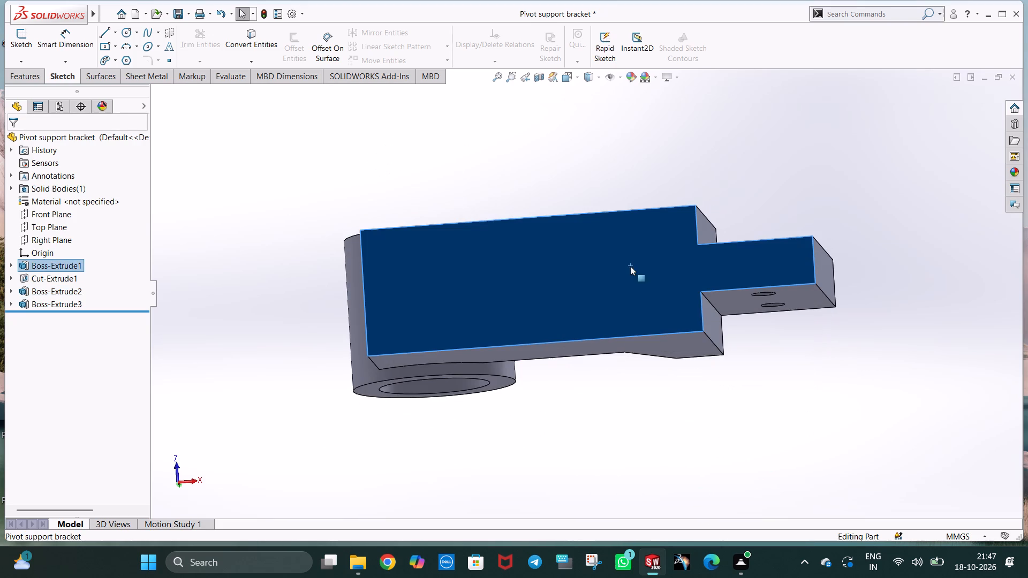
{"action": "left_click", "coordinate": [652, 254]}
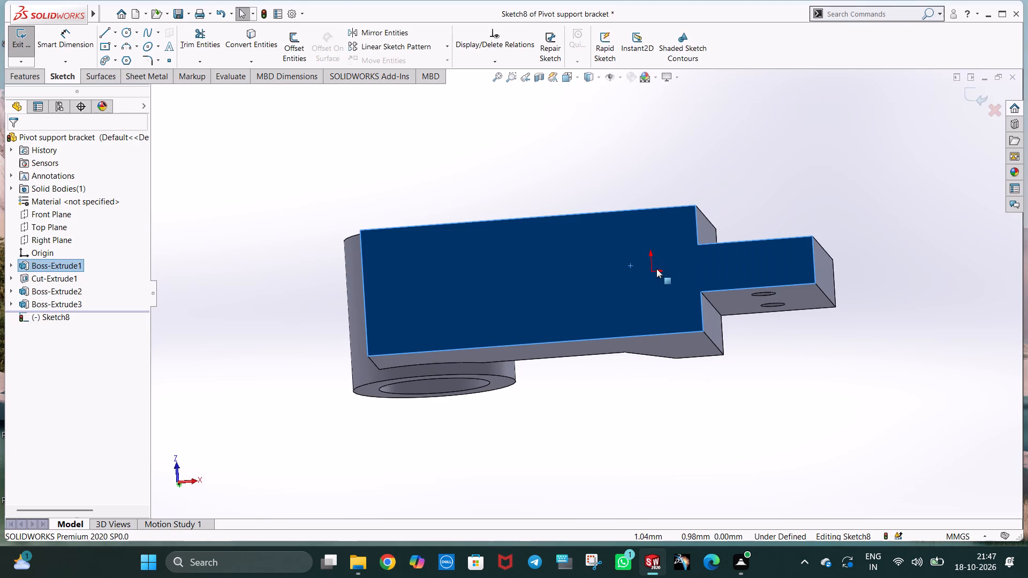
{"action": "middle_click_drag", "start_coordinate": [604, 309], "coordinate": [614, 360]}
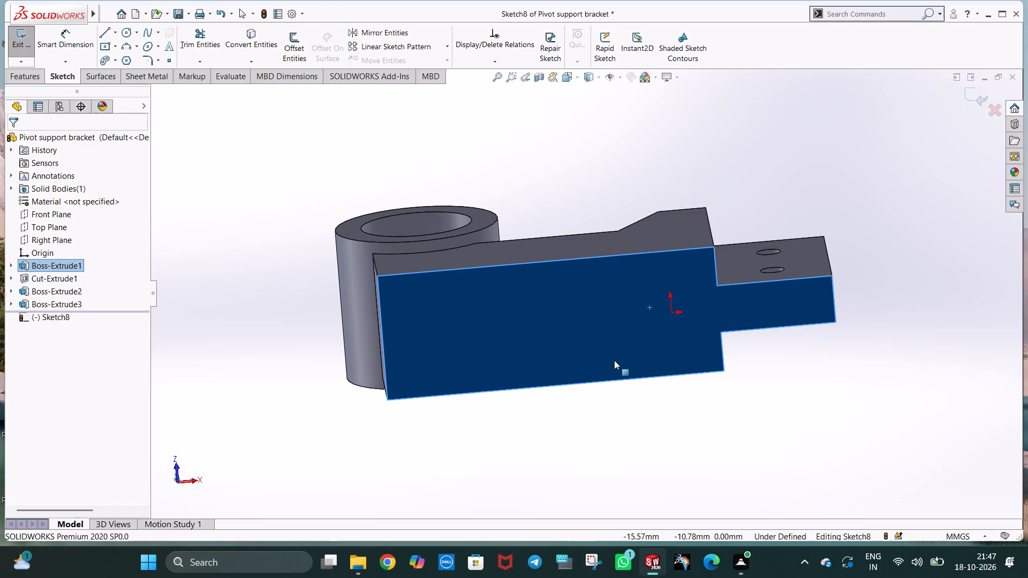
{"action": "key", "text": "ctrl+8"}
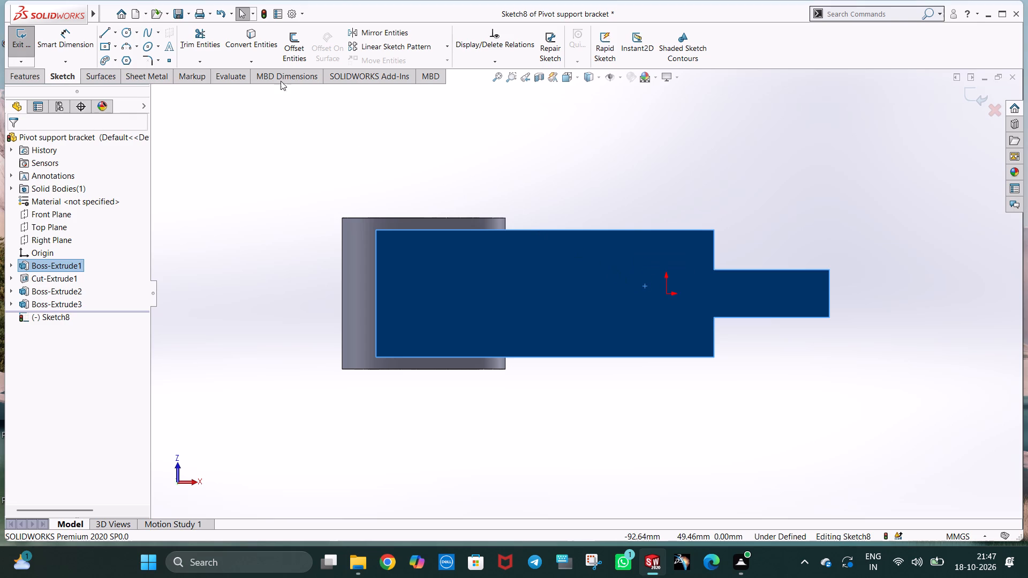
Draw a horizontal line about 12 mm long on the wide body's long edge, starting at its corner beside the narrow tab.
{"action": "left_click", "coordinate": [105, 35]}
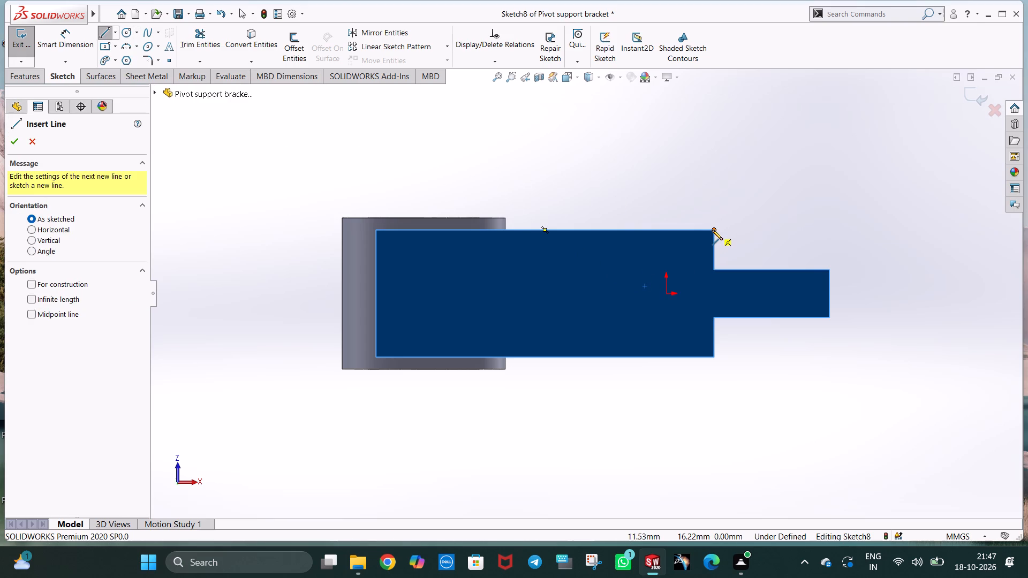
{"action": "left_click", "coordinate": [712, 230]}
{"action": "left_click", "coordinate": [666, 232]}
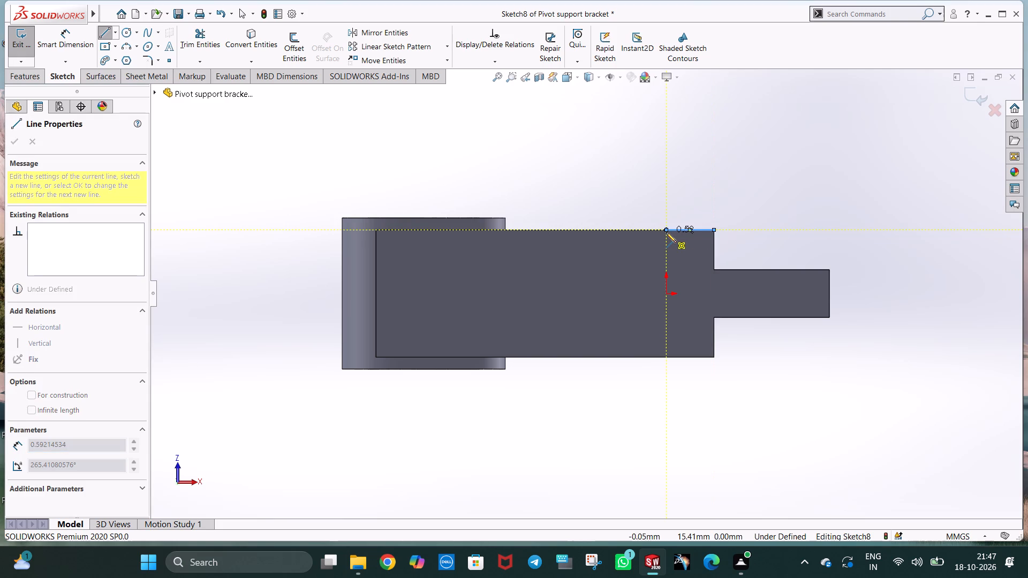
{"action": "key", "text": "Escape"}
{"action": "left_click", "coordinate": [693, 228]}
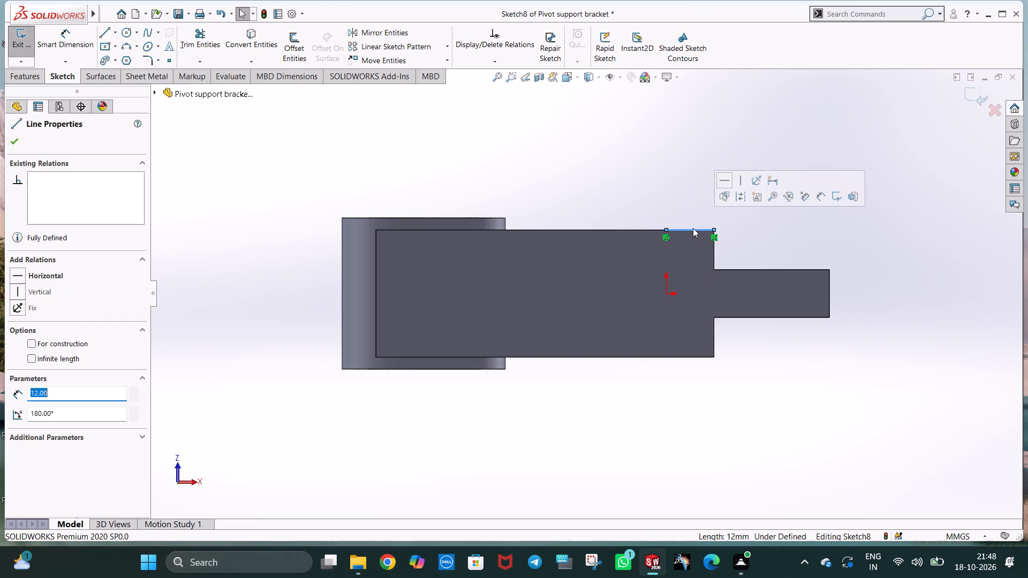
{"action": "left_click", "coordinate": [672, 193]}
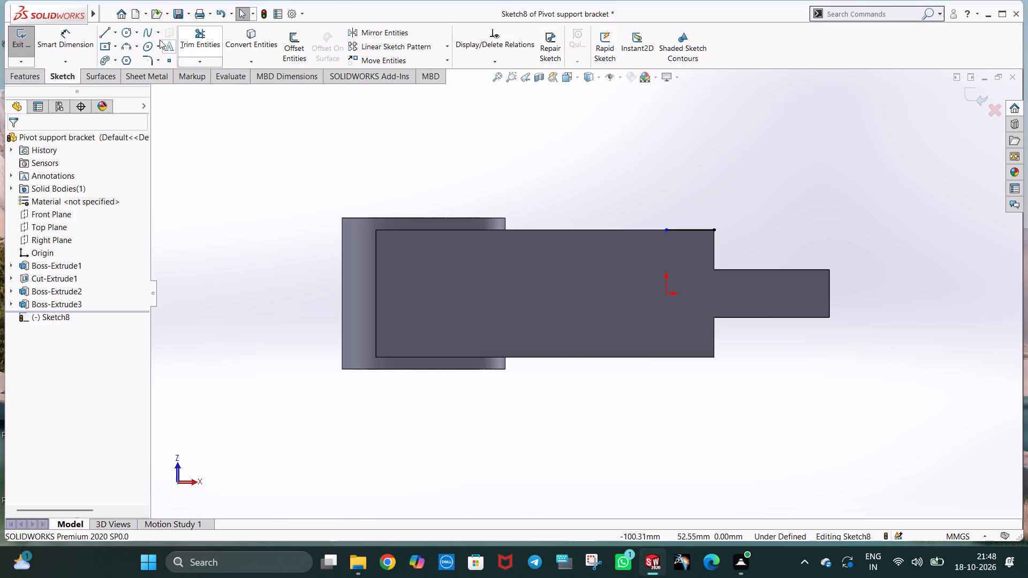
Draw a sloping line outward from the 12 mm line's inner end and a 16 mm vertical line back to the body's edge.
{"action": "left_click", "coordinate": [105, 33]}
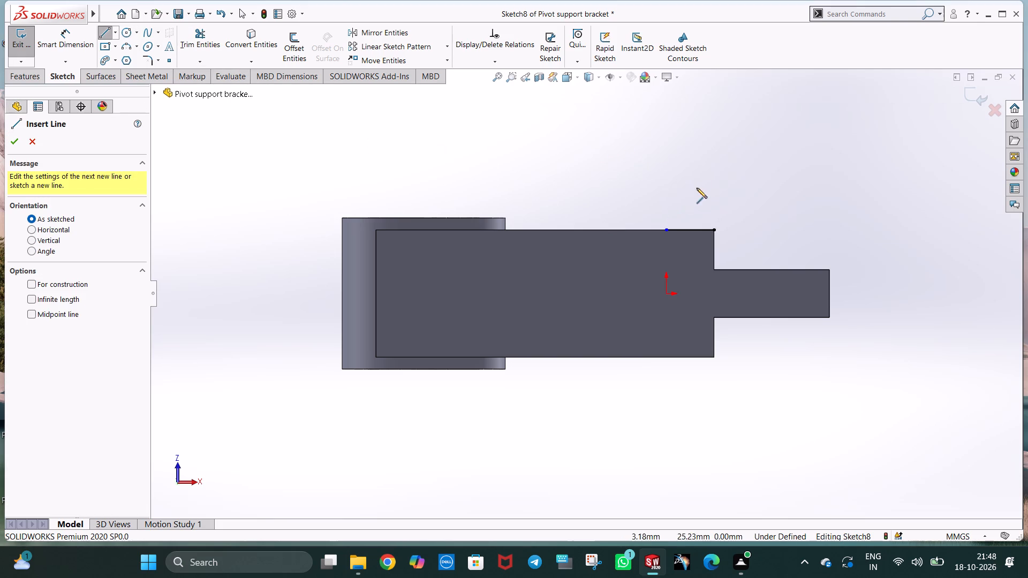
{"action": "left_click", "coordinate": [668, 230]}
{"action": "middle_click_drag", "start_coordinate": [668, 230], "coordinate": [668, 359]}
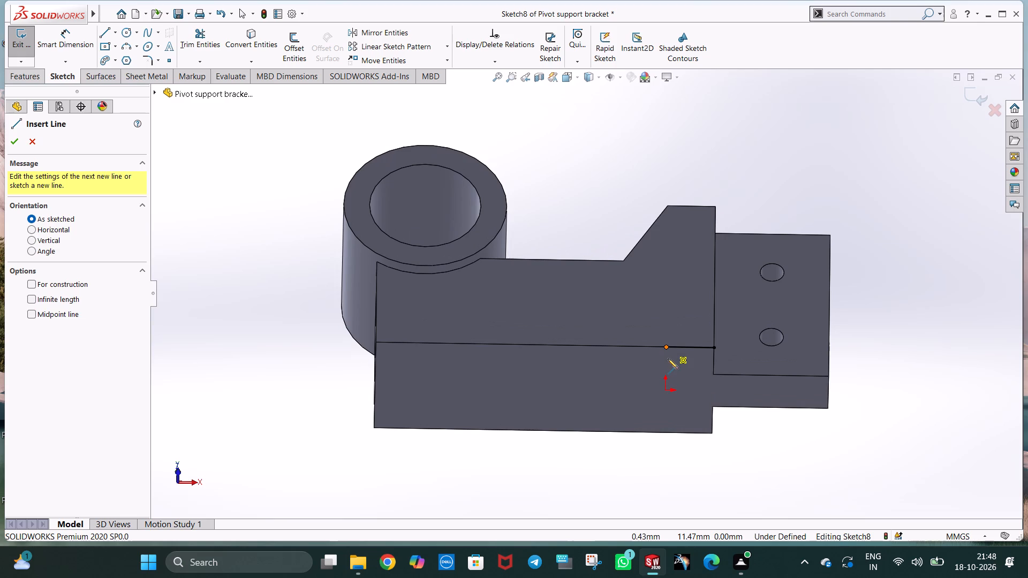
{"action": "middle_click_drag", "start_coordinate": [666, 359], "coordinate": [669, 455]}
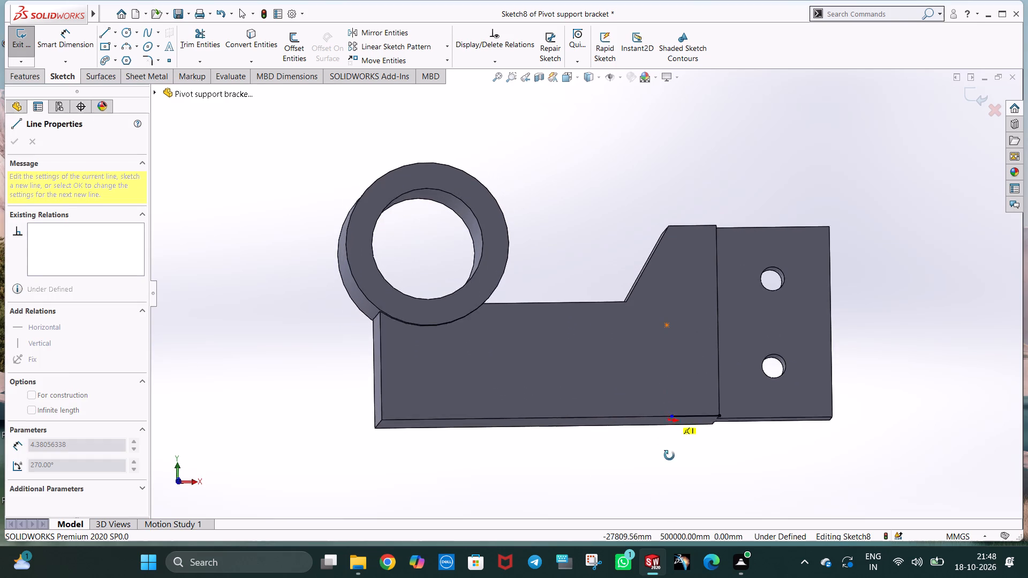
{"action": "middle_click_drag", "start_coordinate": [669, 455], "coordinate": [656, 199]}
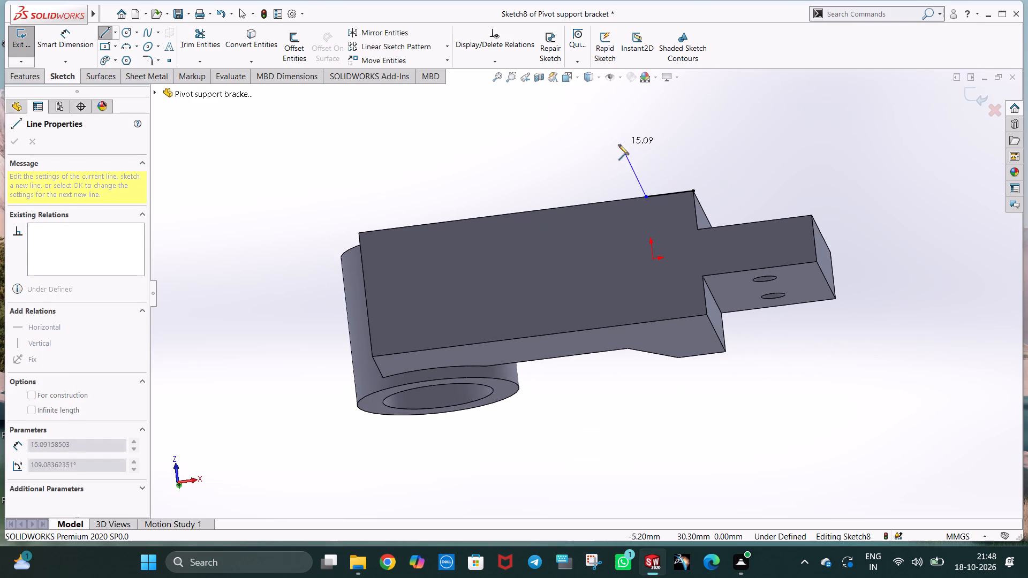
{"action": "left_click", "coordinate": [605, 147]}
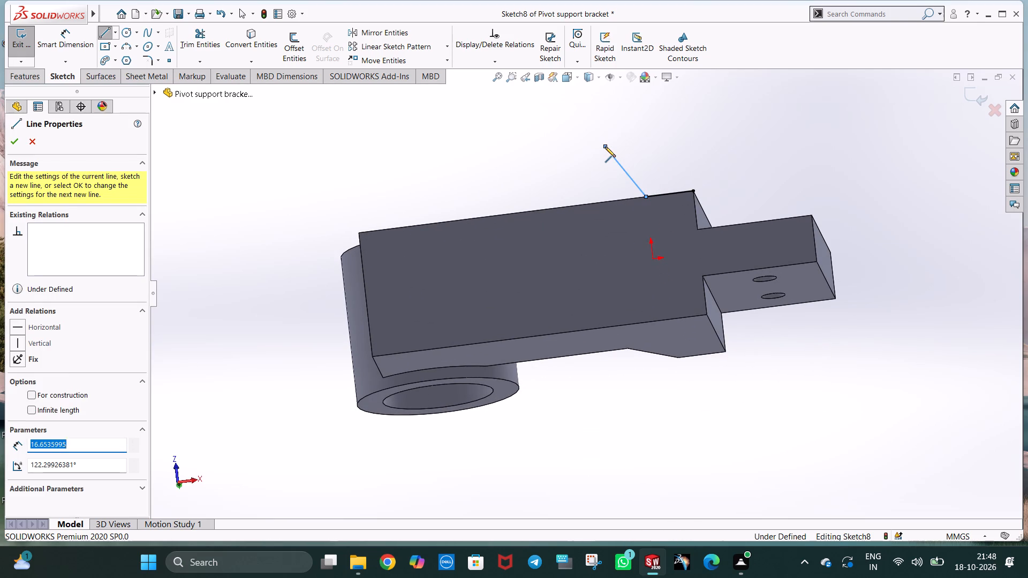
{"action": "left_click", "coordinate": [609, 201]}
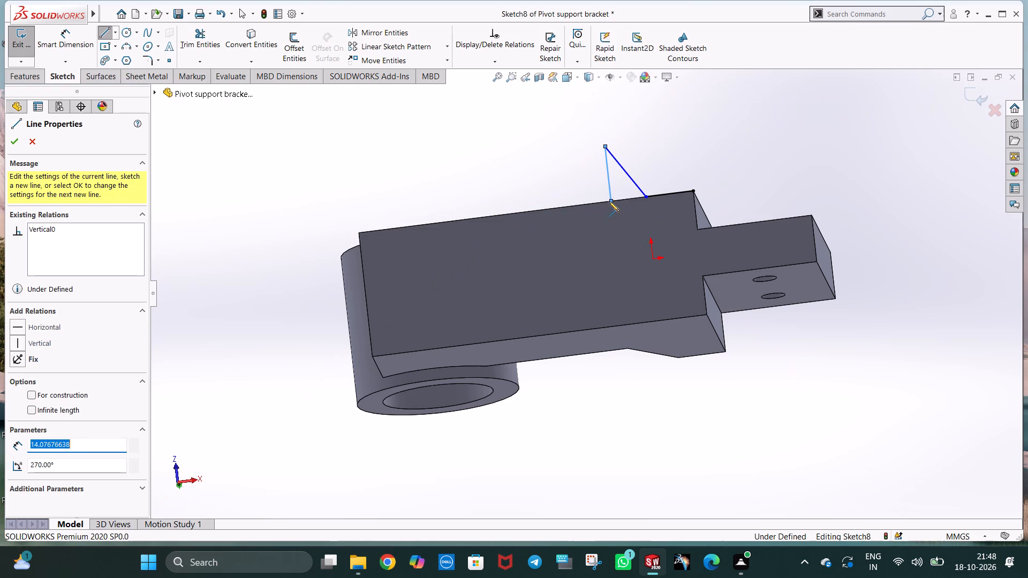
{"action": "type", "text": "16"}
{"action": "key", "text": "Return"}
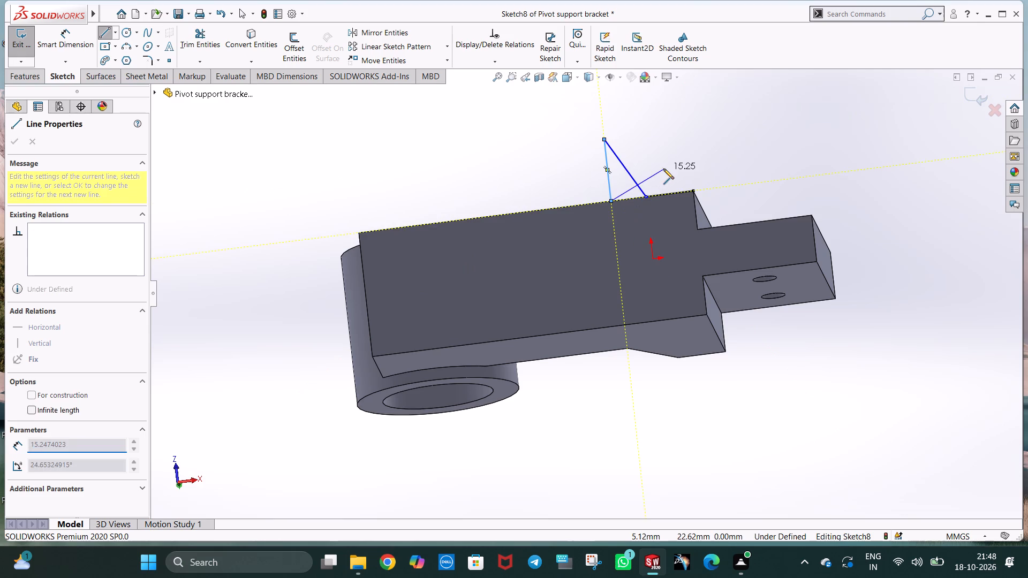
{"action": "key", "text": "Escape"}
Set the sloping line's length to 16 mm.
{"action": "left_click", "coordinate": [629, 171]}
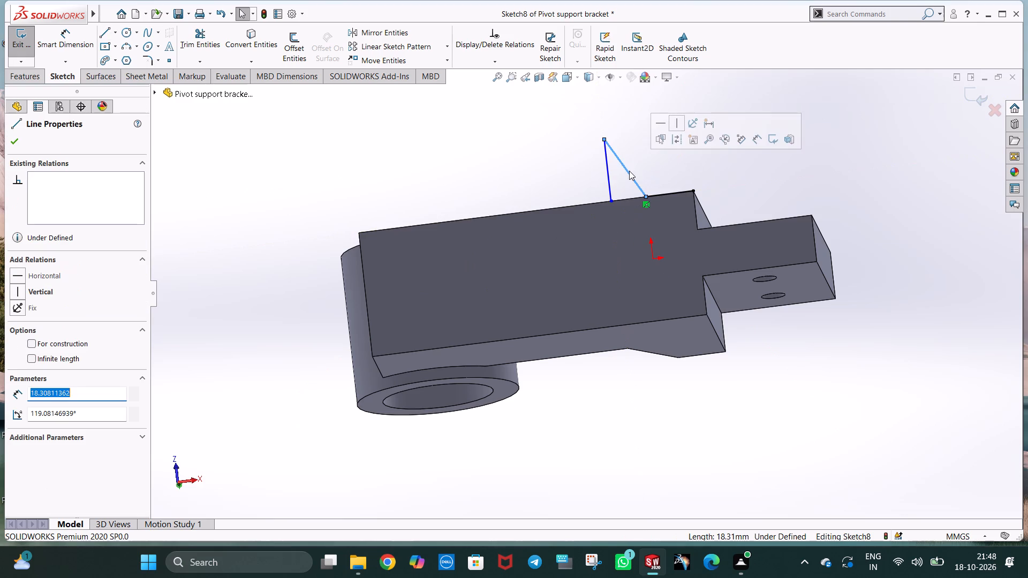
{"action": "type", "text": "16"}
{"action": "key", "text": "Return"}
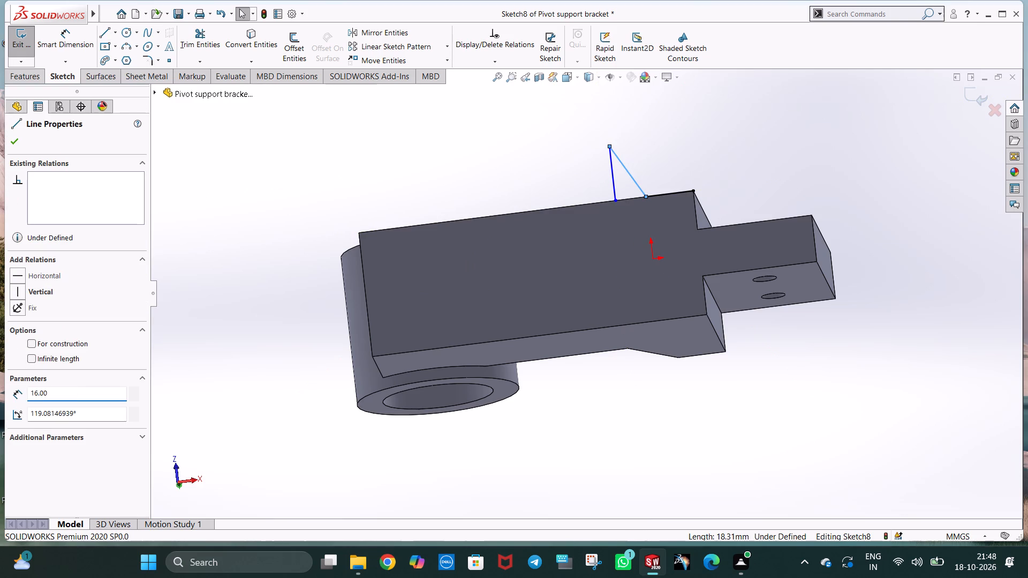
From the slope's outer end, draw a 24 mm horizontal line towards the ring, a vertical line to the body's edge and a closing line to the slope's foot.
{"action": "key", "text": "ctrl+8"}
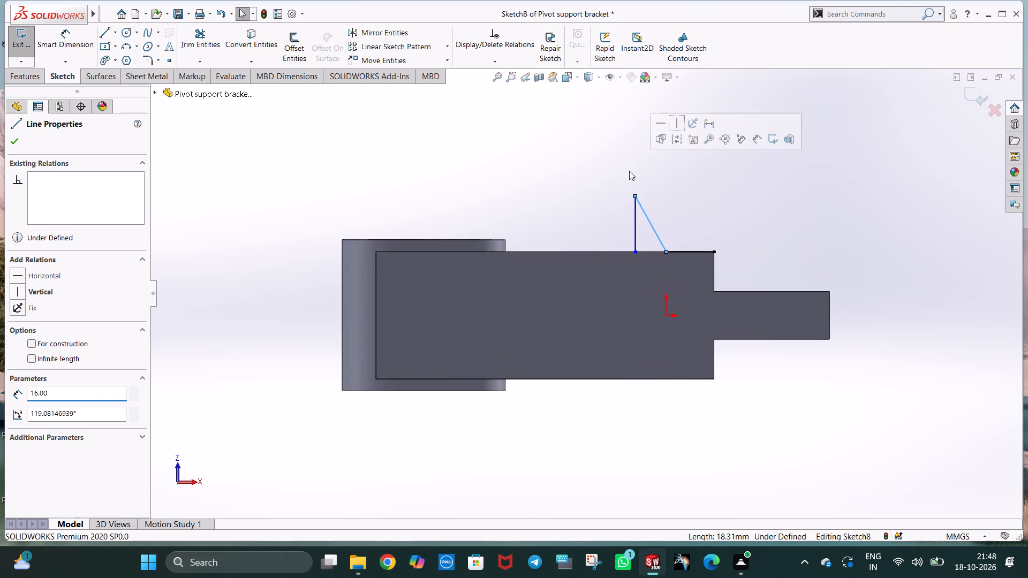
{"action": "left_click", "coordinate": [726, 195]}
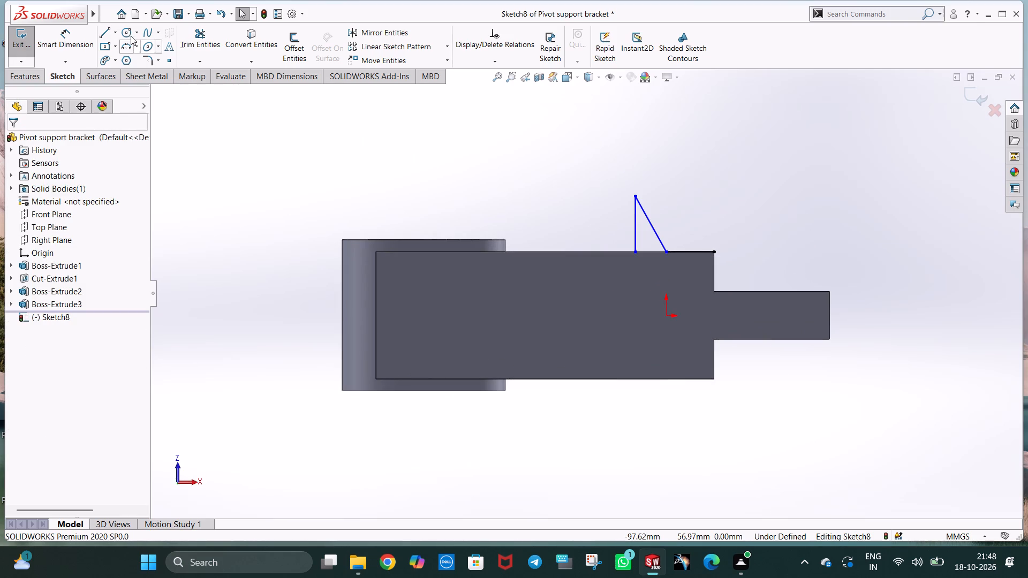
{"action": "left_click", "coordinate": [101, 35]}
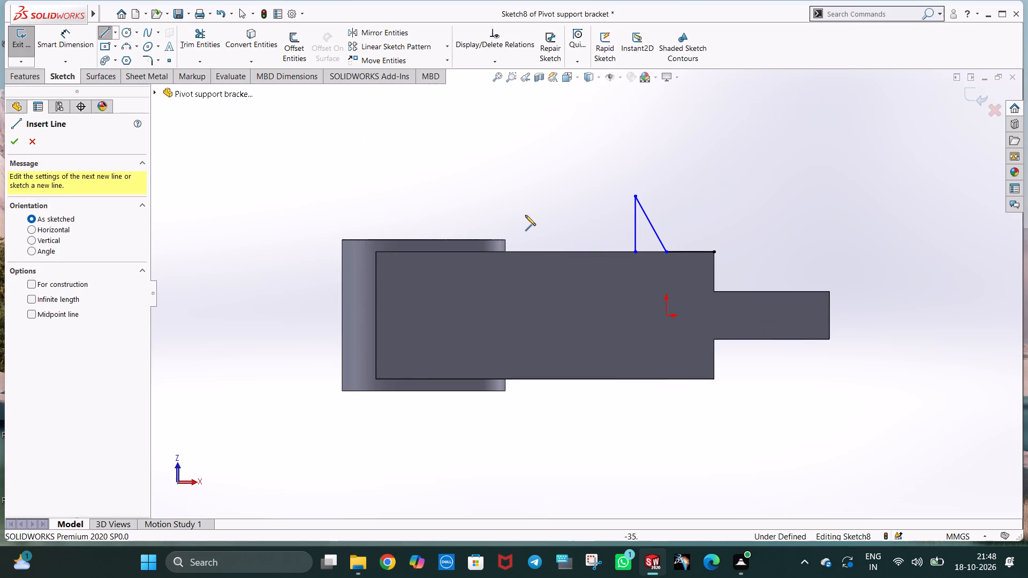
{"action": "left_click", "coordinate": [636, 195]}
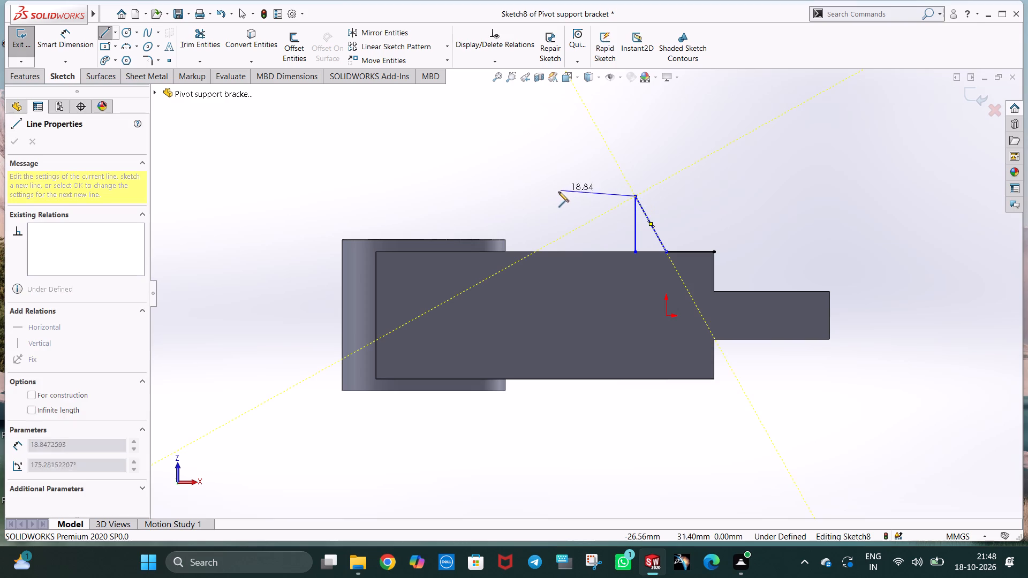
{"action": "left_click", "coordinate": [527, 196]}
{"action": "type", "text": "24"}
{"action": "key", "text": "Return"}
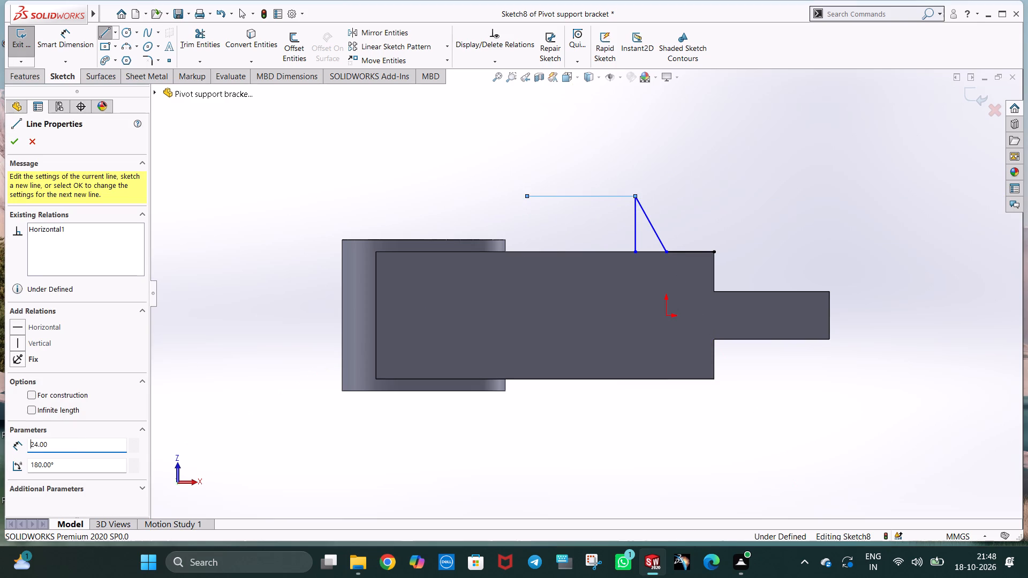
{"action": "left_click", "coordinate": [539, 252]}
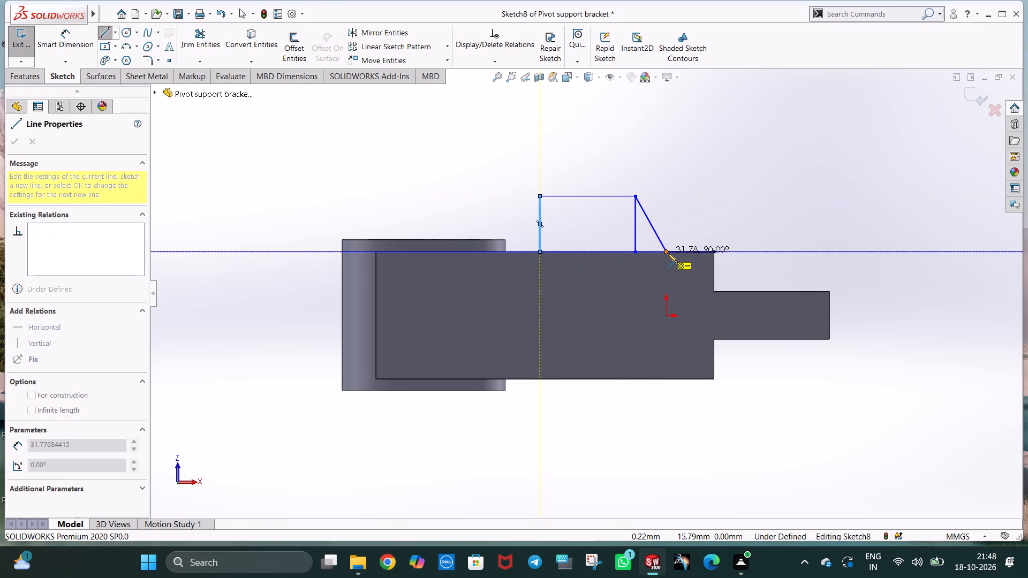
{"action": "left_click", "coordinate": [667, 253]}
{"action": "key", "text": "Escape"}
{"action": "key", "text": "Escape"}
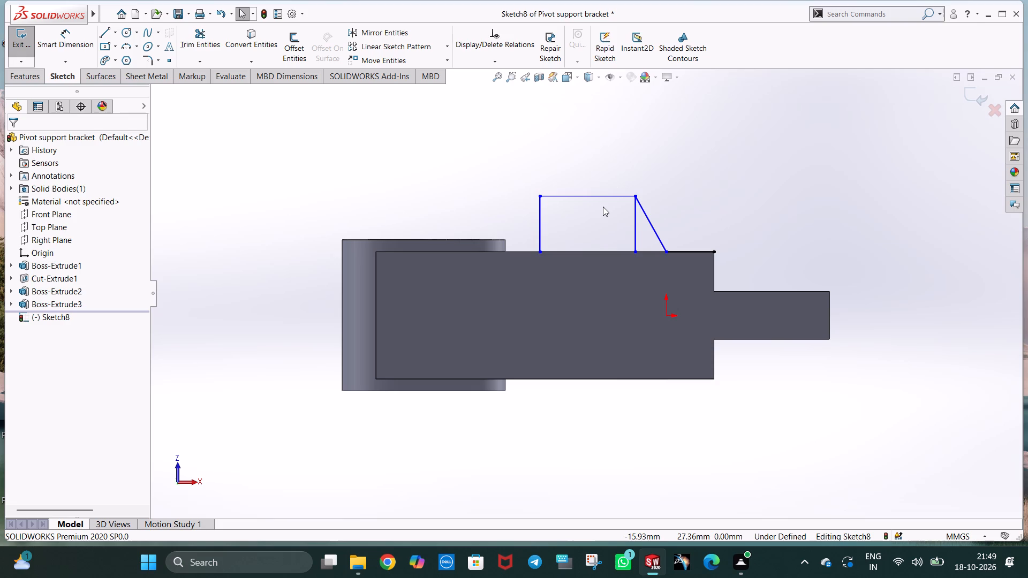
Dimension the sloping line's height perpendicular to the body's edge as 16 mm.
{"action": "left_click", "coordinate": [51, 52]}
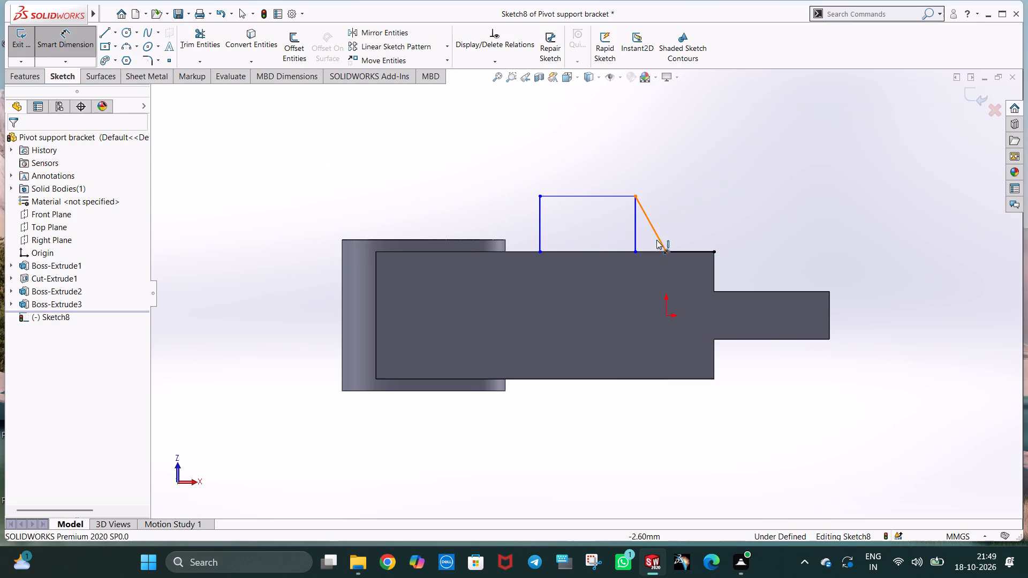
{"action": "left_click", "coordinate": [656, 235]}
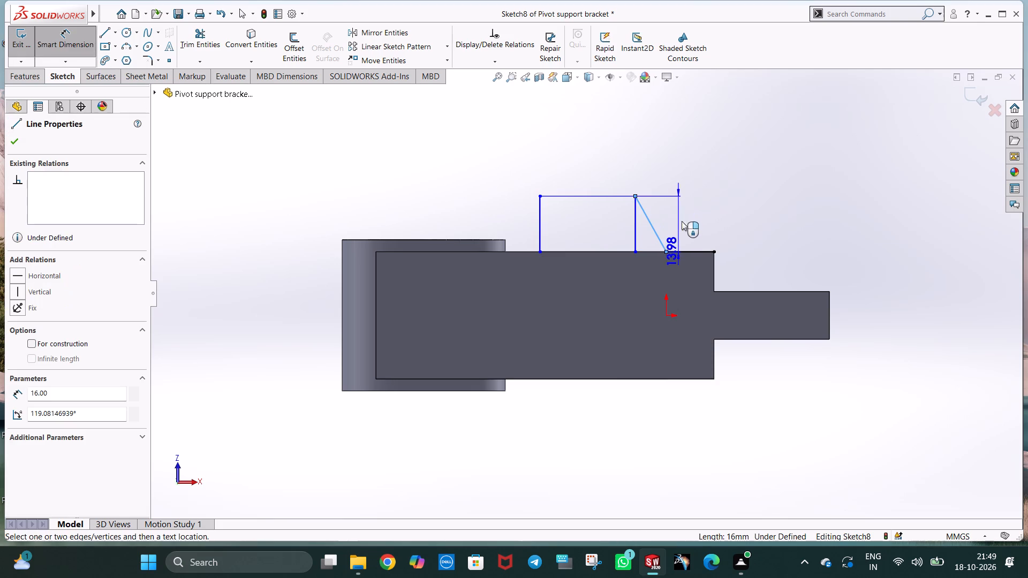
{"action": "left_click", "coordinate": [697, 208]}
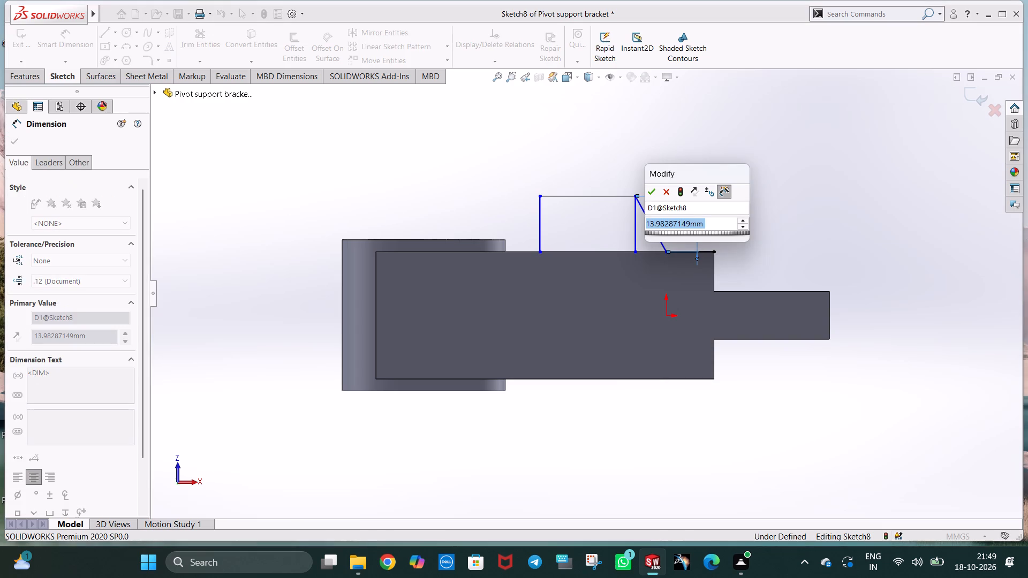
{"action": "key", "text": "1"}
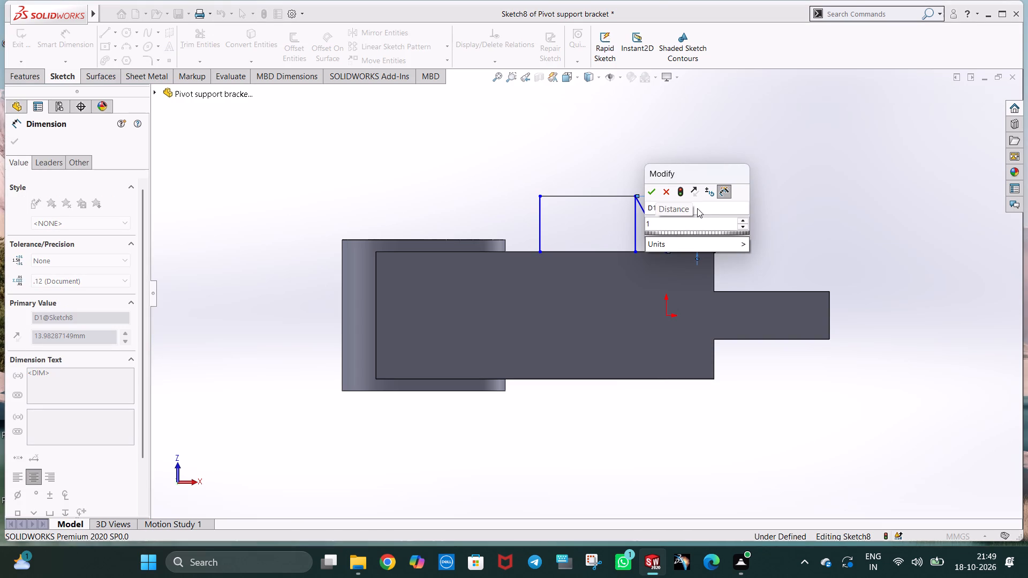
{"action": "key", "text": "6"}
{"action": "key", "text": "Return"}
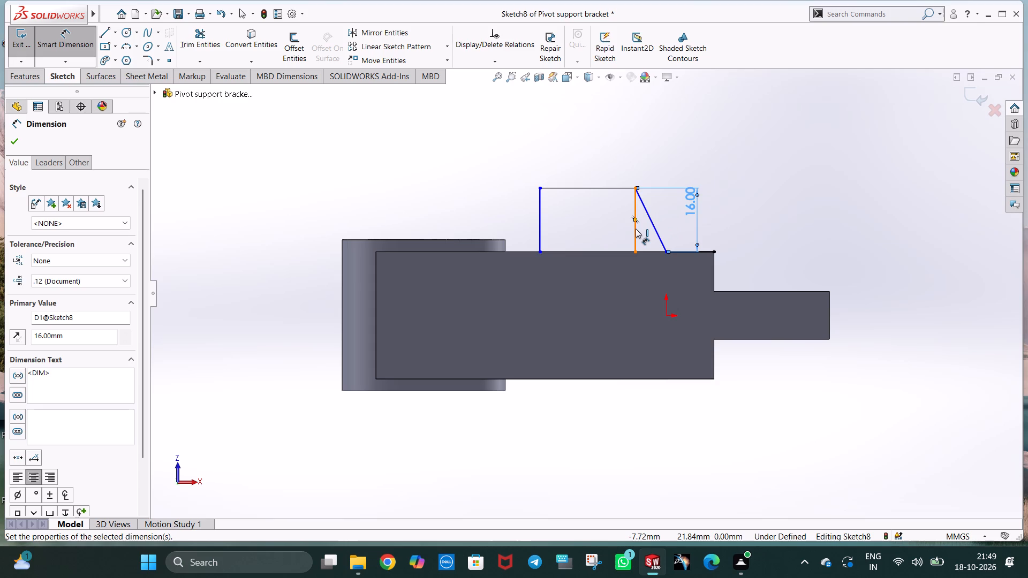
Dimension the horizontal distance between the feet of the inner vertical line and the sloping line as 16 mm.
{"action": "left_click", "coordinate": [648, 251]}
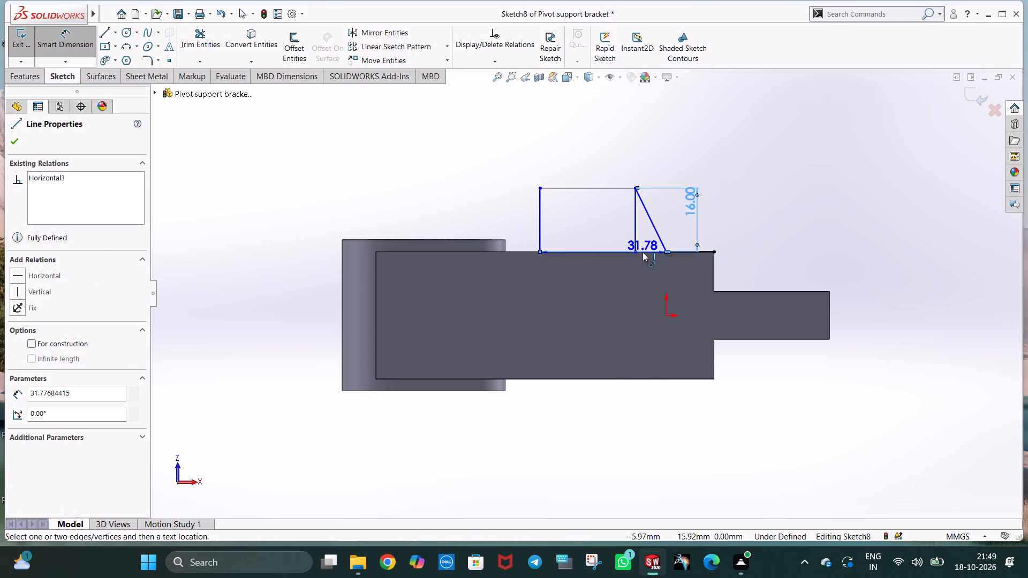
{"action": "key", "text": "Escape"}
{"action": "left_click", "coordinate": [636, 253]}
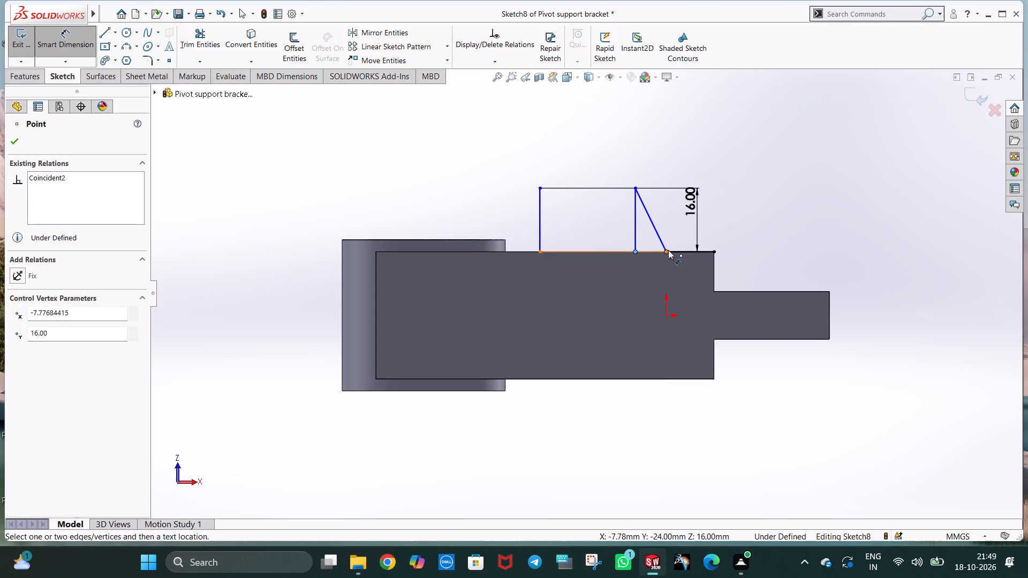
{"action": "left_click", "coordinate": [666, 251]}
{"action": "left_click", "coordinate": [615, 281]}
{"action": "type", "text": "16"}
{"action": "key", "text": "Return"}
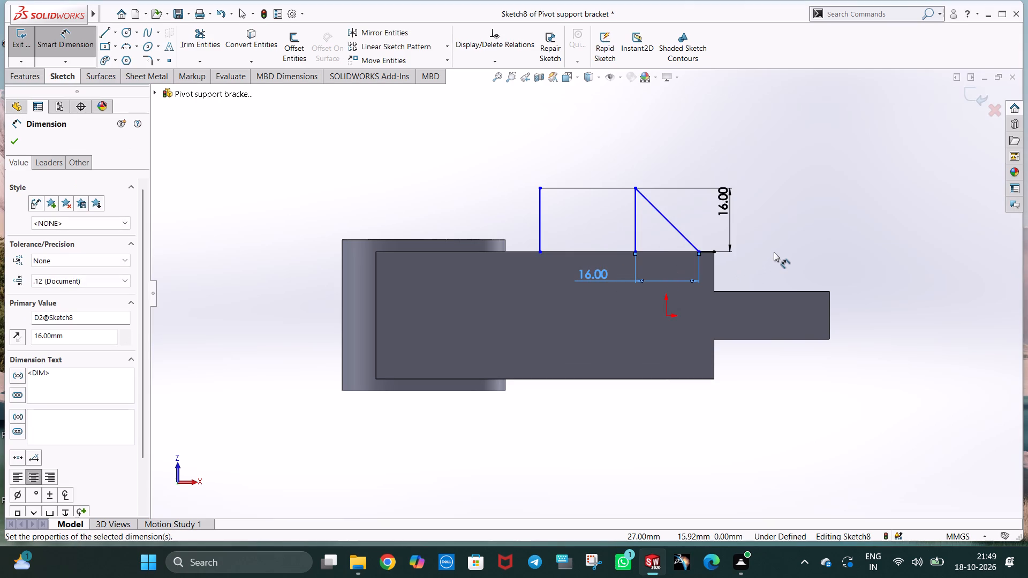
Dimension the short line along the body's edge, from the slope's foot to the body's corner, as 12 mm.
{"action": "left_click", "coordinate": [709, 252]}
{"action": "left_click", "coordinate": [752, 270]}
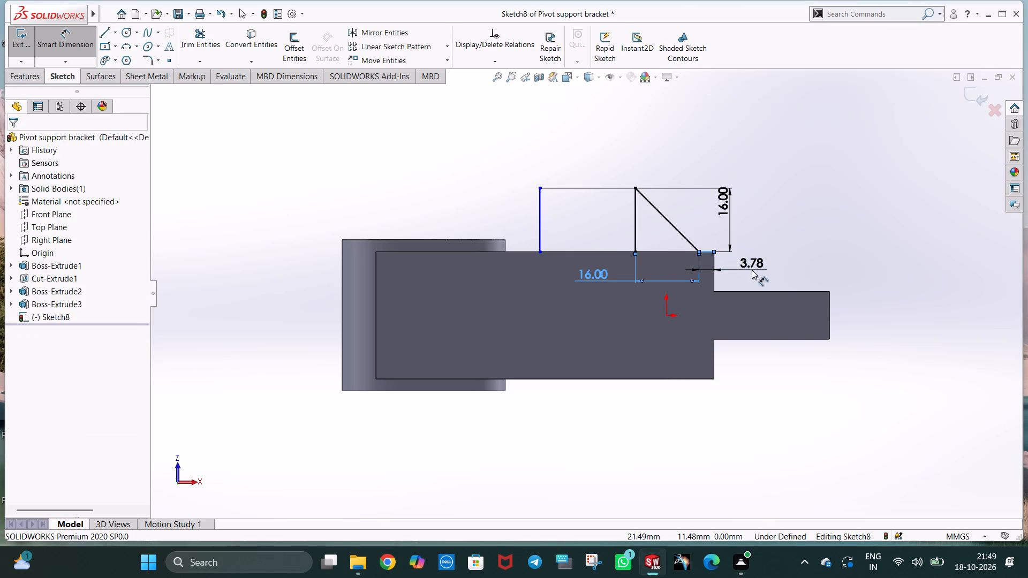
{"action": "type", "text": "12"}
{"action": "key", "text": "Return"}
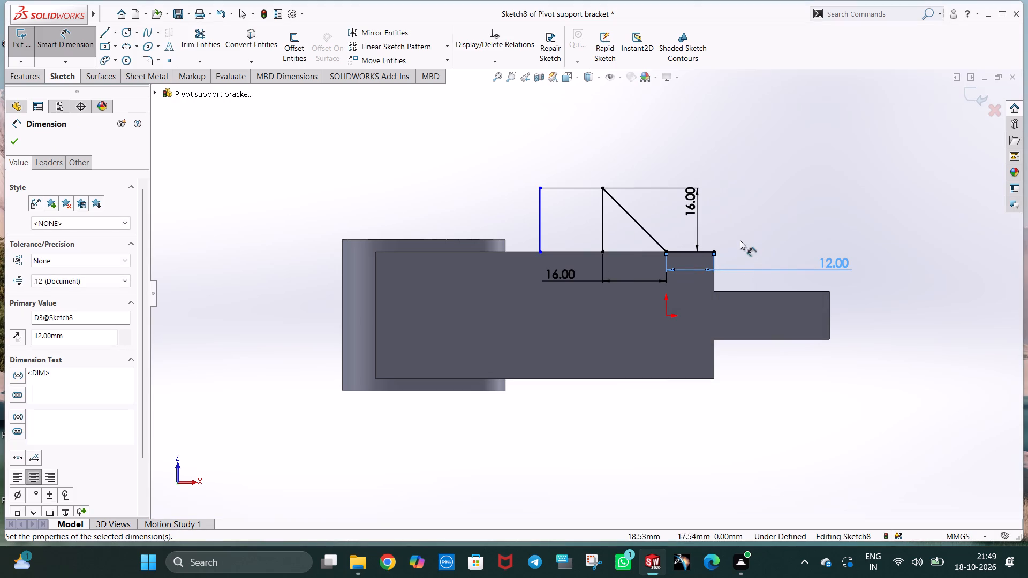
{"action": "left_click", "coordinate": [744, 227]}
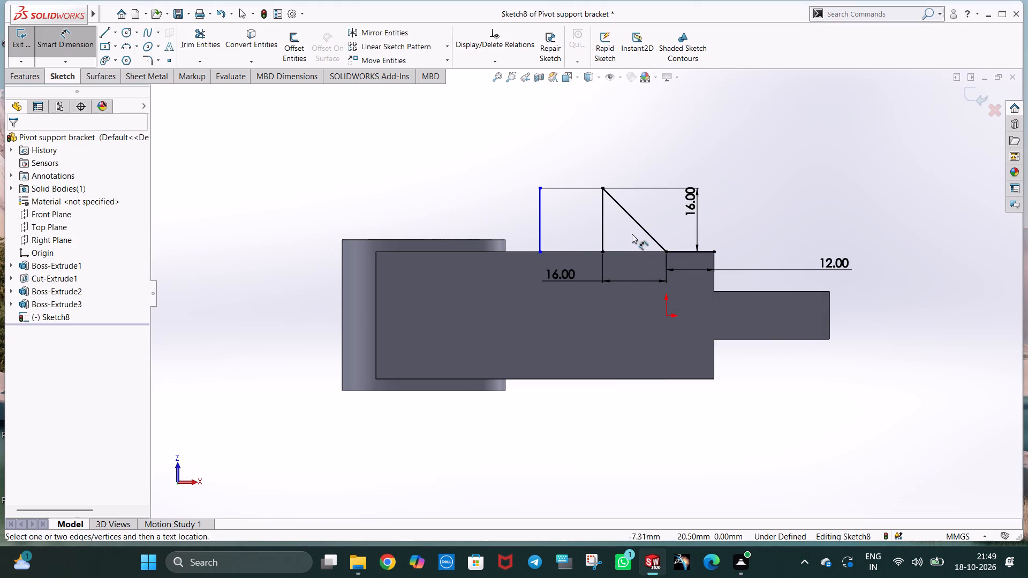
Dimension the distance between the feet of the lug profile's two vertical lines as 24 mm.
{"action": "left_click", "coordinate": [602, 252]}
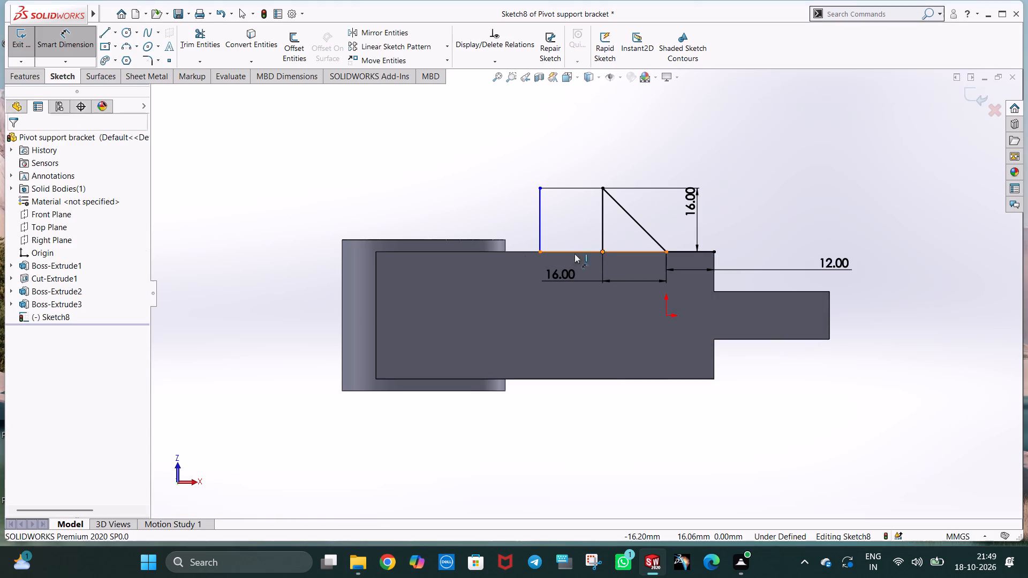
{"action": "left_click", "coordinate": [538, 252]}
{"action": "left_click", "coordinate": [559, 159]}
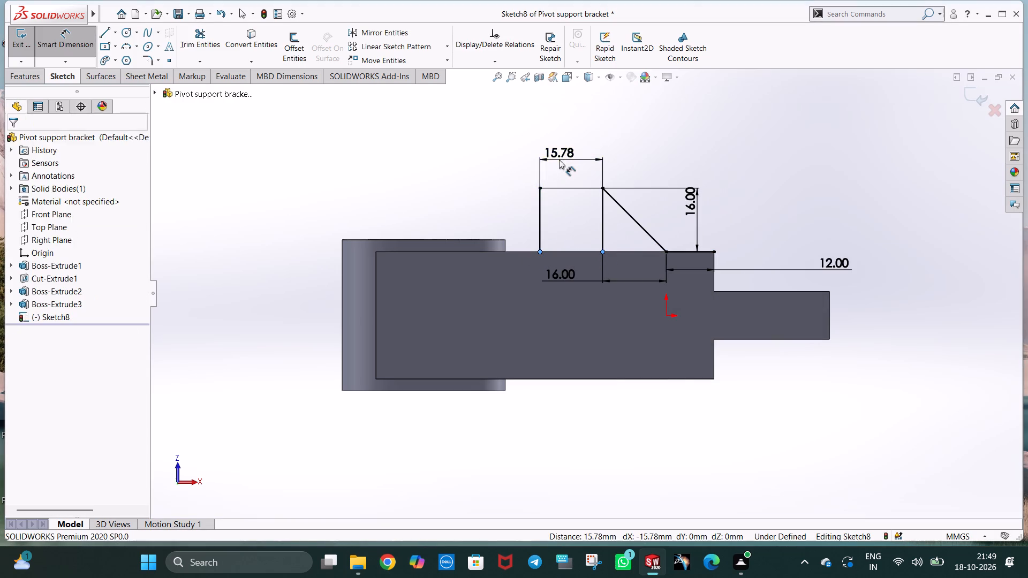
{"action": "type", "text": "24"}
{"action": "key", "text": "Return"}
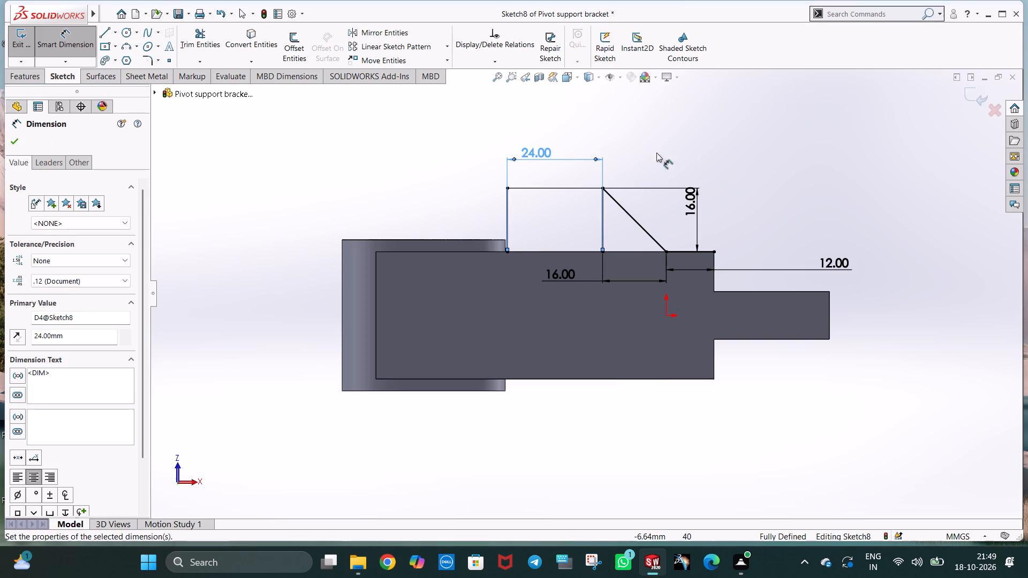
{"action": "left_click", "coordinate": [681, 151]}
Extrude the rectangular and triangular lug regions 16 mm blind in the reversed direction, up along the body's side, merged with the body.
{"action": "middle_click_drag", "start_coordinate": [681, 150], "coordinate": [674, 376]}
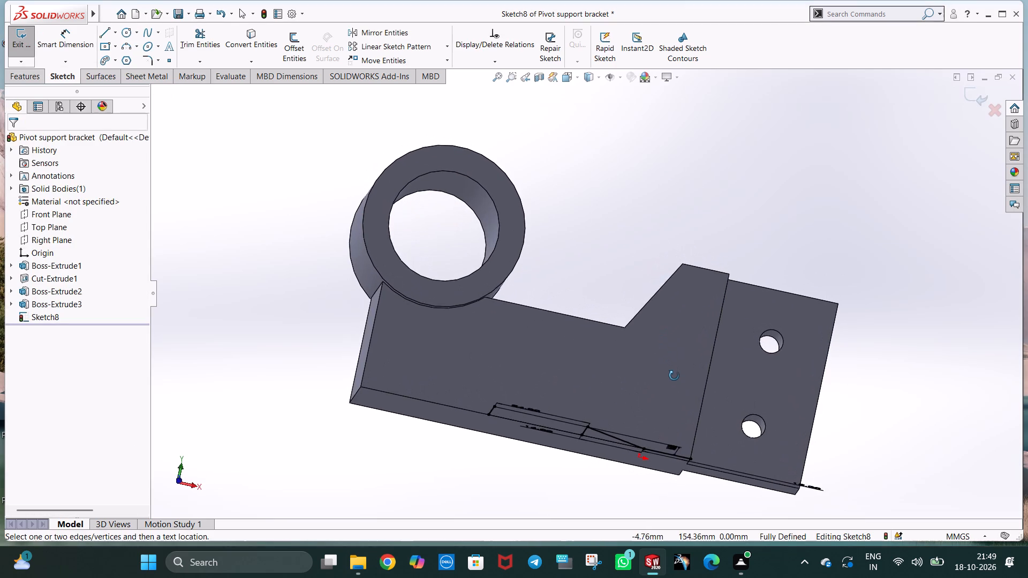
{"action": "middle_click_drag", "start_coordinate": [674, 376], "coordinate": [669, 363]}
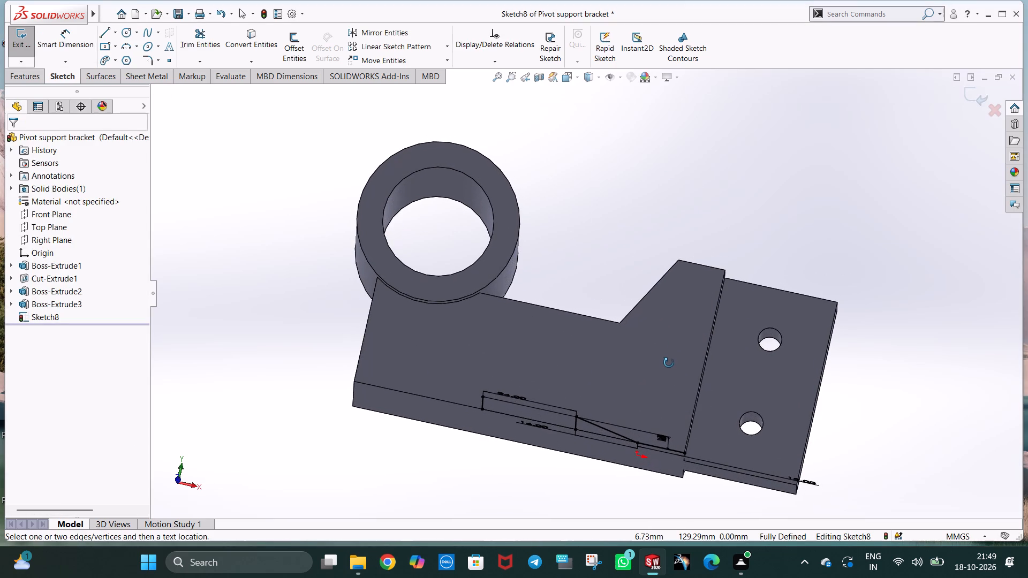
{"action": "middle_click_drag", "start_coordinate": [669, 363], "coordinate": [673, 194]}
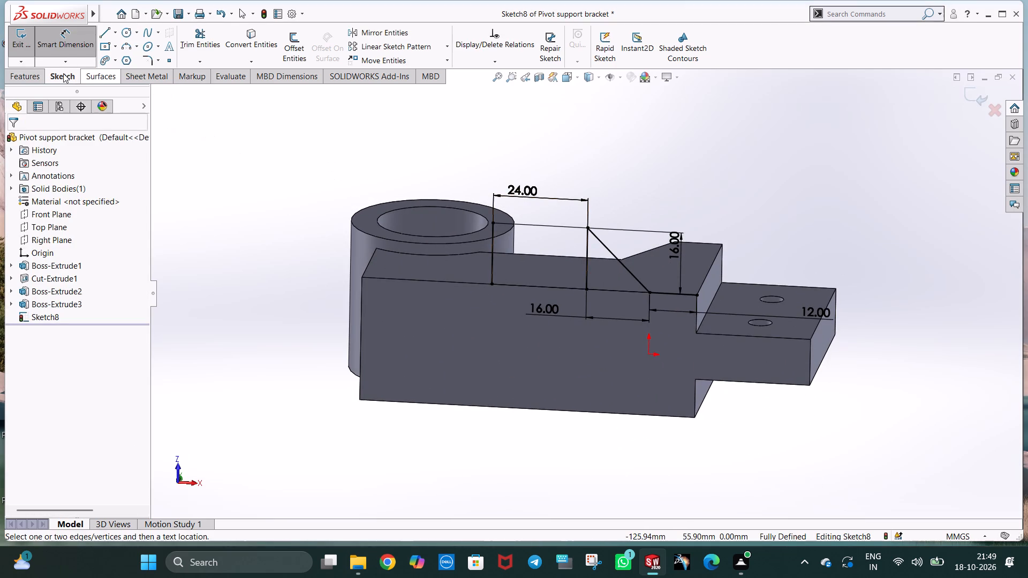
{"action": "left_click", "coordinate": [34, 78]}
{"action": "left_click", "coordinate": [34, 50]}
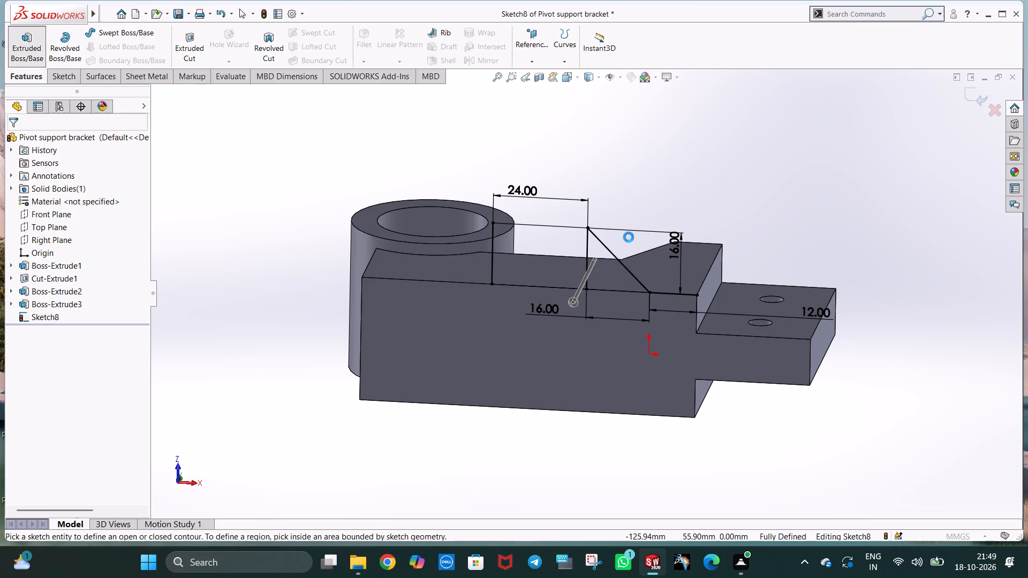
{"action": "left_click", "coordinate": [522, 245]}
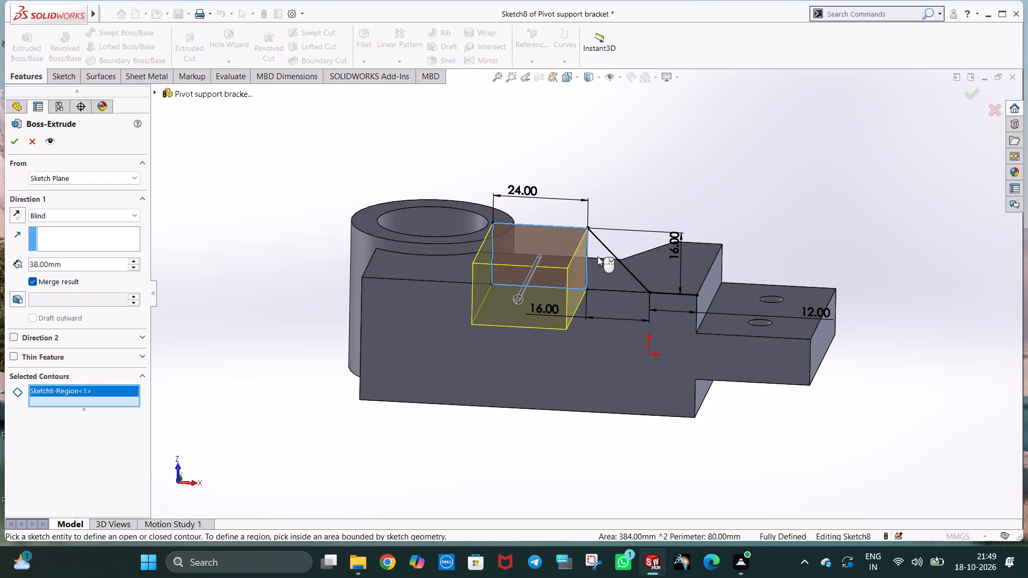
{"action": "left_click", "coordinate": [598, 256]}
{"action": "left_click", "coordinate": [15, 216]}
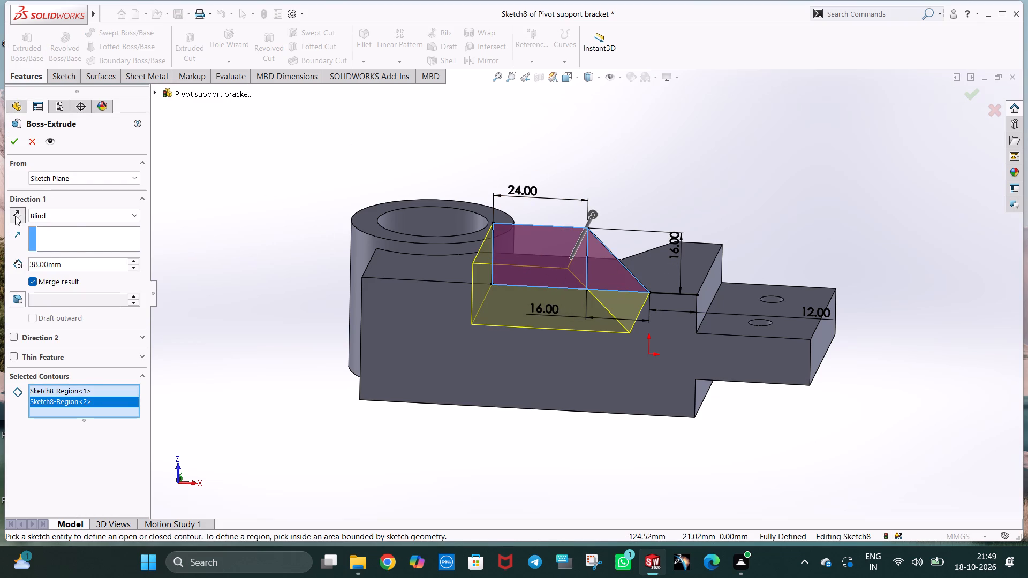
{"action": "middle_click_drag", "start_coordinate": [712, 236], "coordinate": [705, 407]}
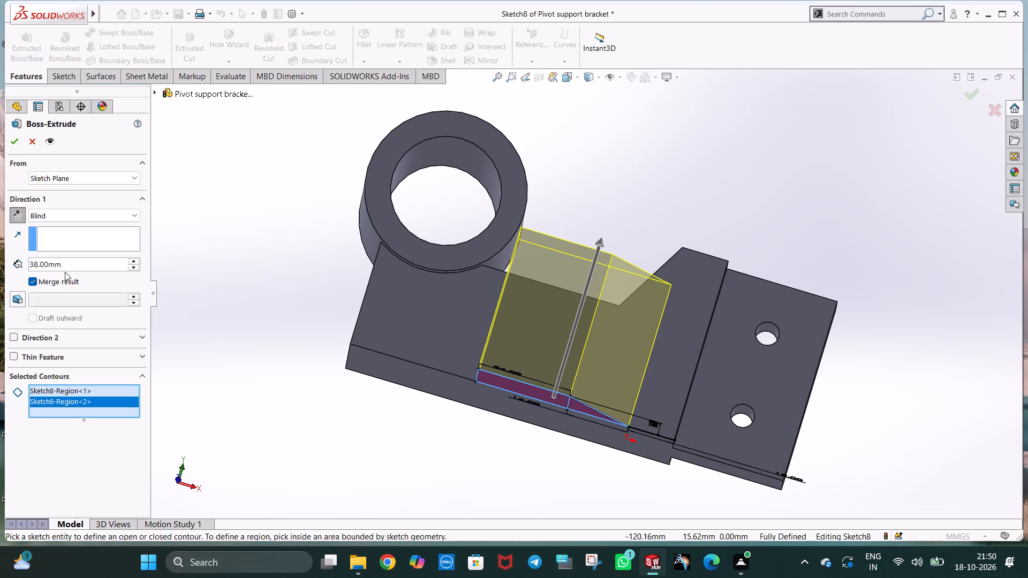
{"action": "left_click_drag", "start_coordinate": [65, 266], "coordinate": [18, 265]}
{"action": "type", "text": "16"}
{"action": "key", "text": "Return"}
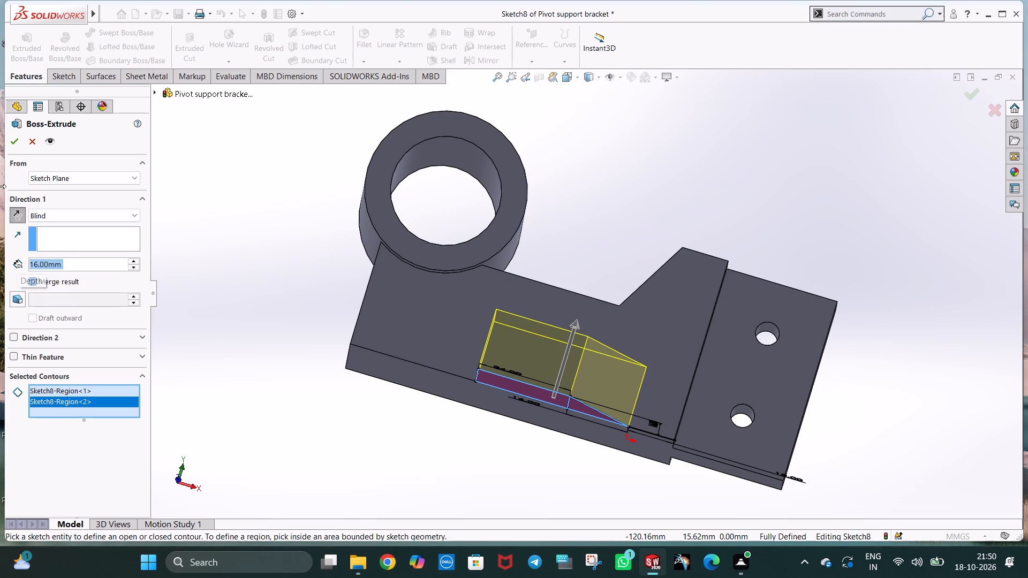
{"action": "left_click", "coordinate": [13, 144]}
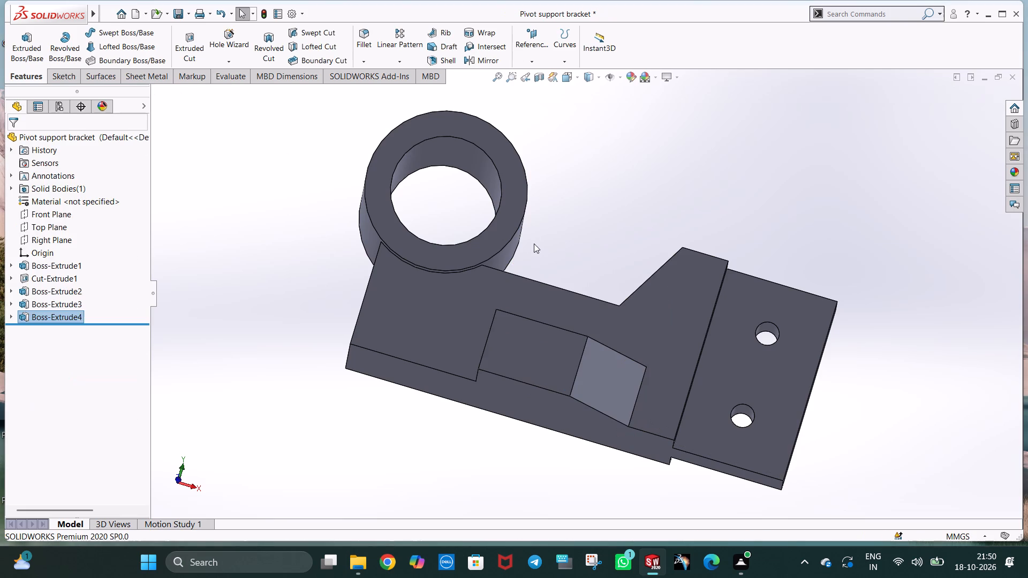
{"action": "key", "text": "ctrl+7"}
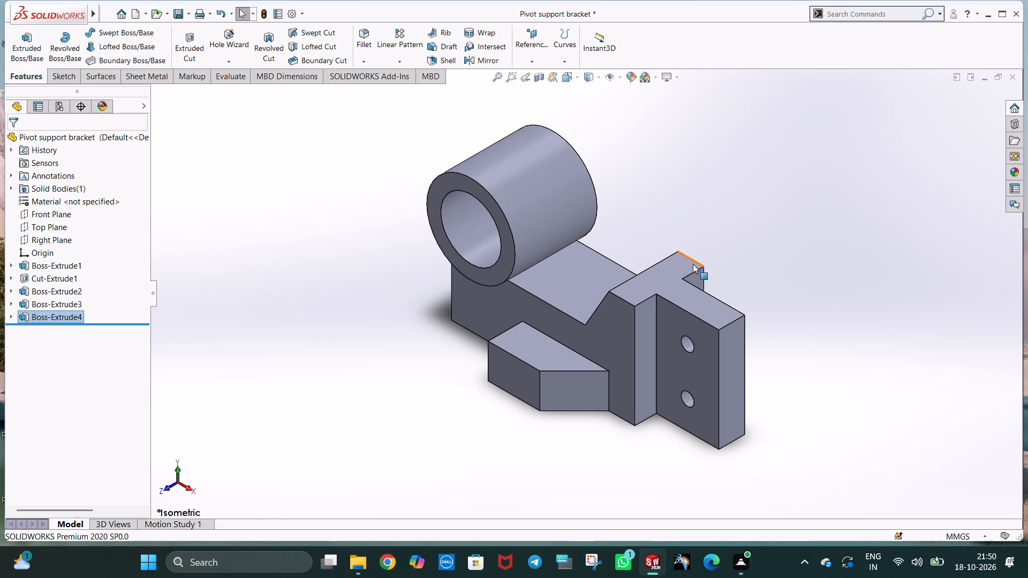
{"action": "left_click", "coordinate": [746, 243]}
Start a new sketch on the top face of the side lug.
{"action": "right_click", "coordinate": [551, 347]}
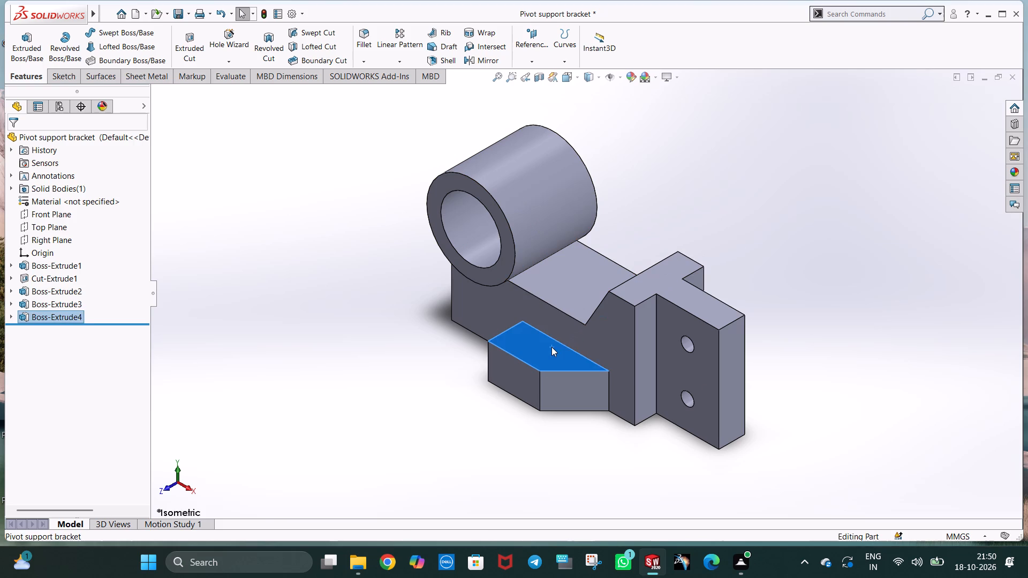
{"action": "left_click", "coordinate": [576, 316]}
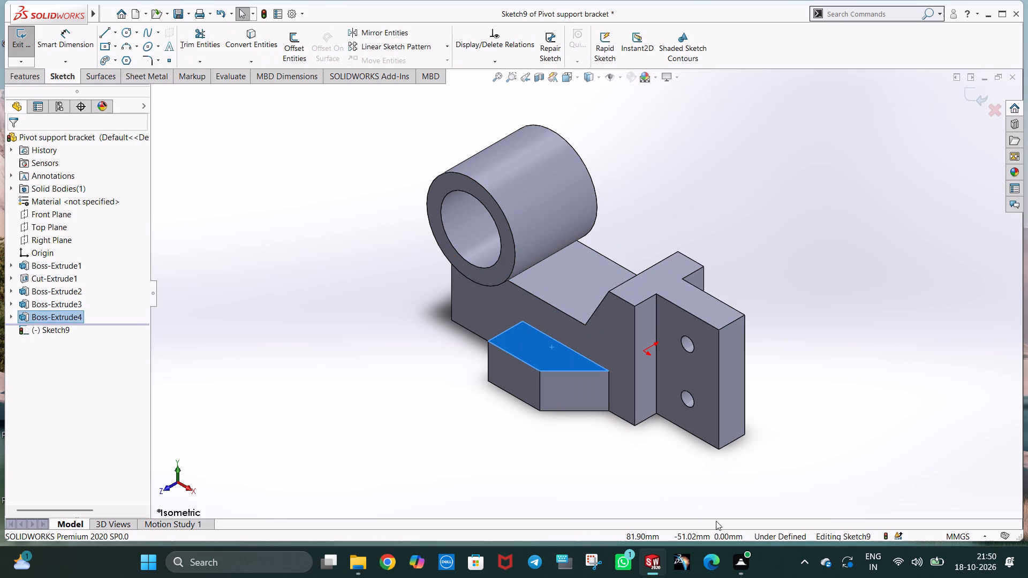
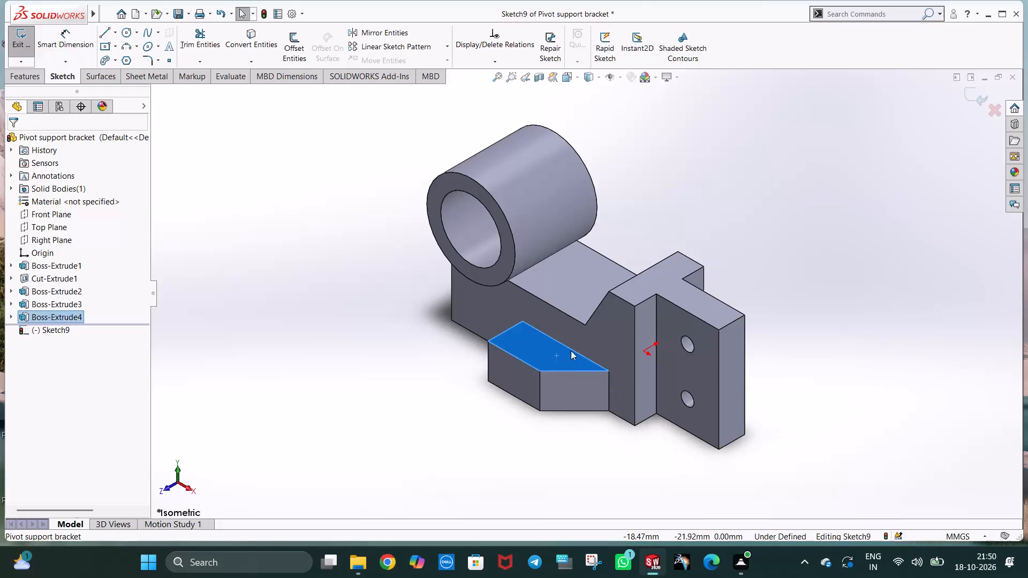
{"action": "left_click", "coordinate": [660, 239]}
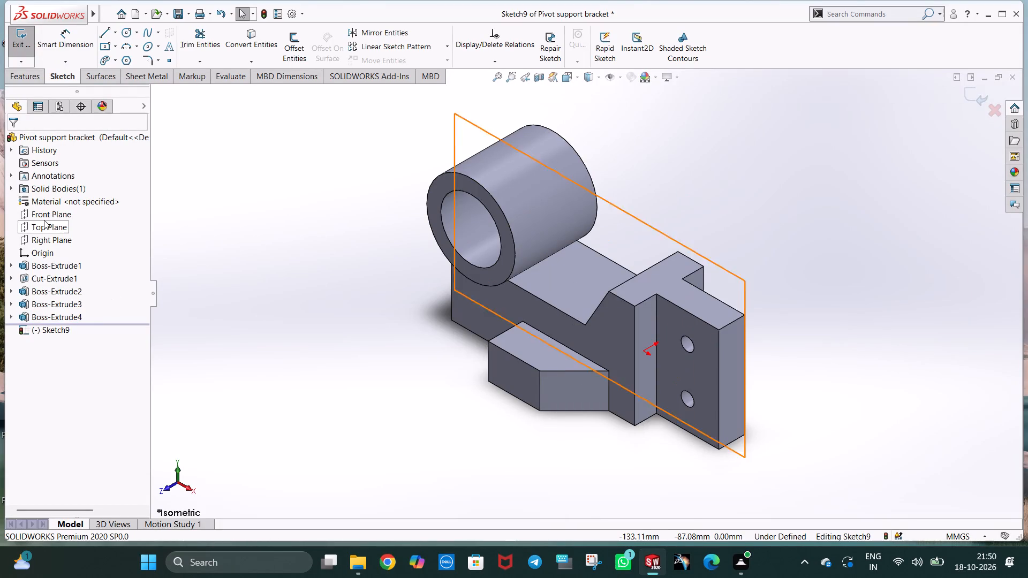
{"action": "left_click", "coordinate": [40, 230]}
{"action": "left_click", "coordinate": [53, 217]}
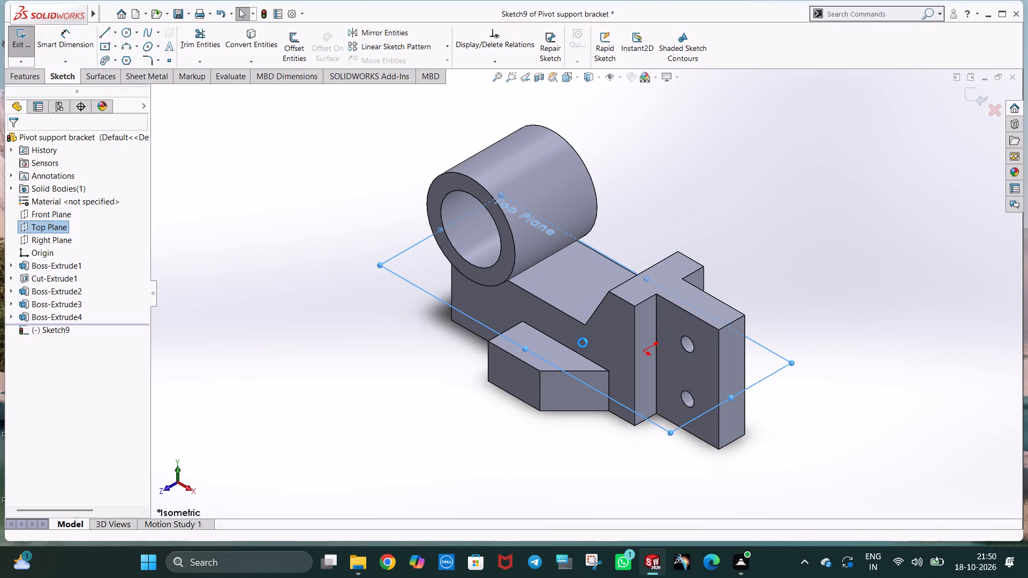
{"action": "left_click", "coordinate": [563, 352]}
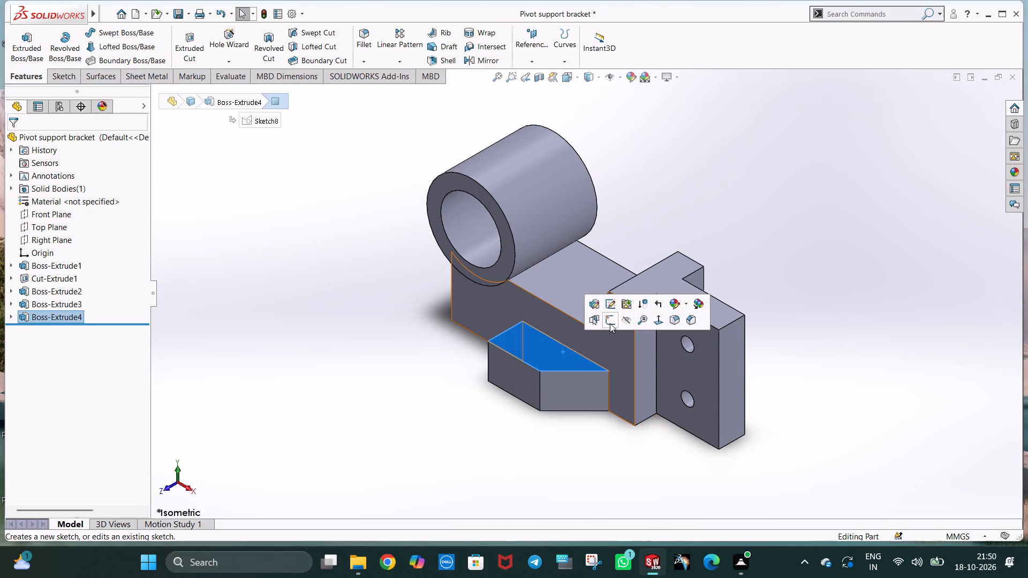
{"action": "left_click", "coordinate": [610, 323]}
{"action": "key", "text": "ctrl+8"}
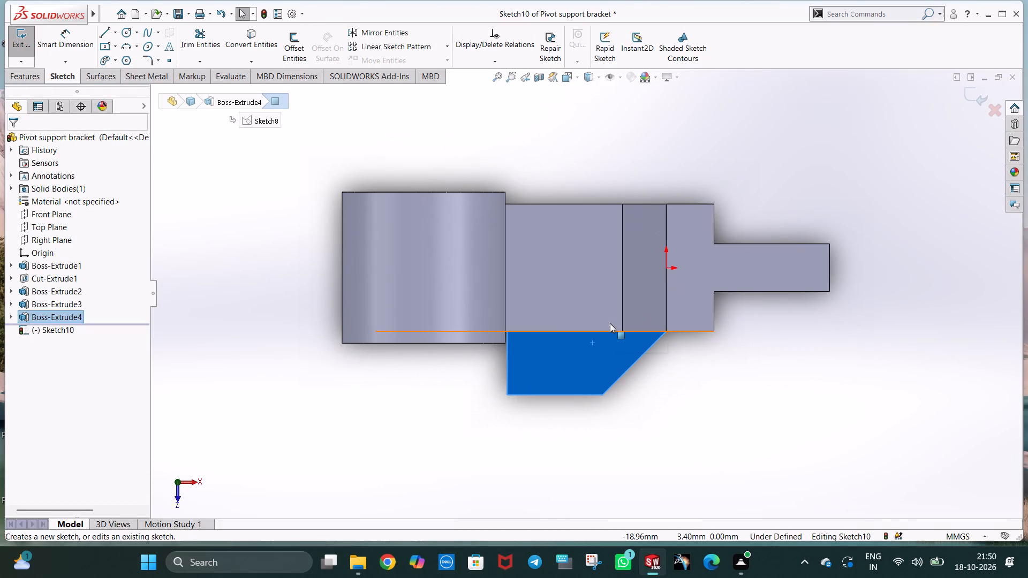
Save the part, agreeing to delete the empty sketch.
{"action": "key", "text": "ctrl+s"}
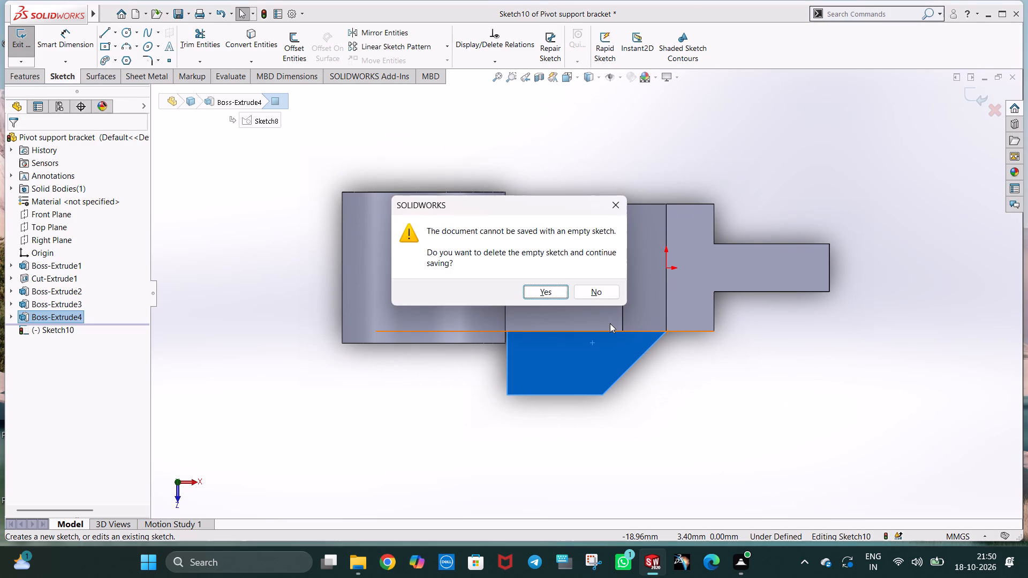
{"action": "left_click", "coordinate": [560, 291]}
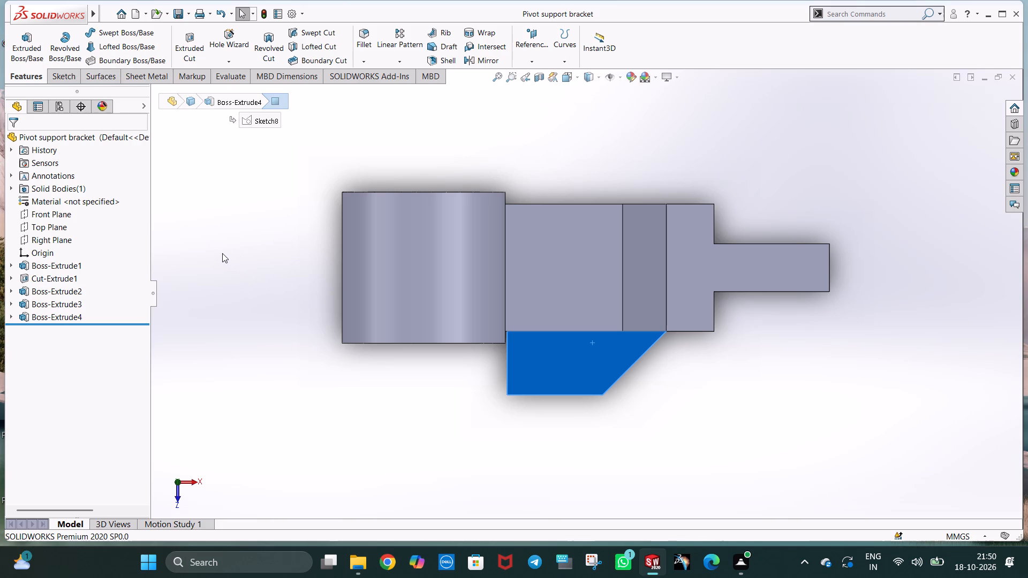
Sketch a circle of about 4.15 mm radius on the side lug's top face, centred midway across the lug's width.
{"action": "left_click", "coordinate": [64, 77]}
{"action": "left_click", "coordinate": [124, 30]}
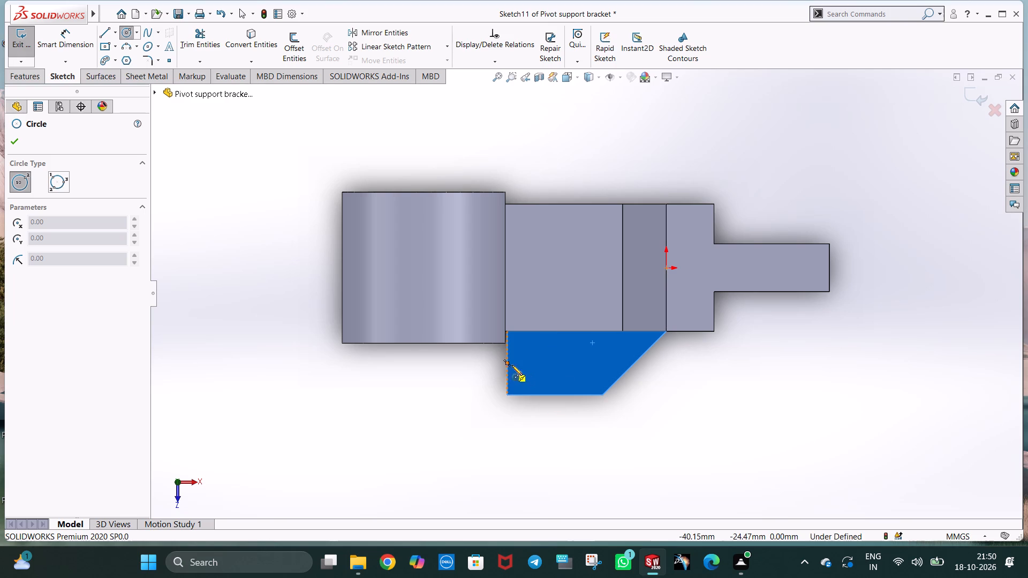
{"action": "left_click", "coordinate": [550, 364]}
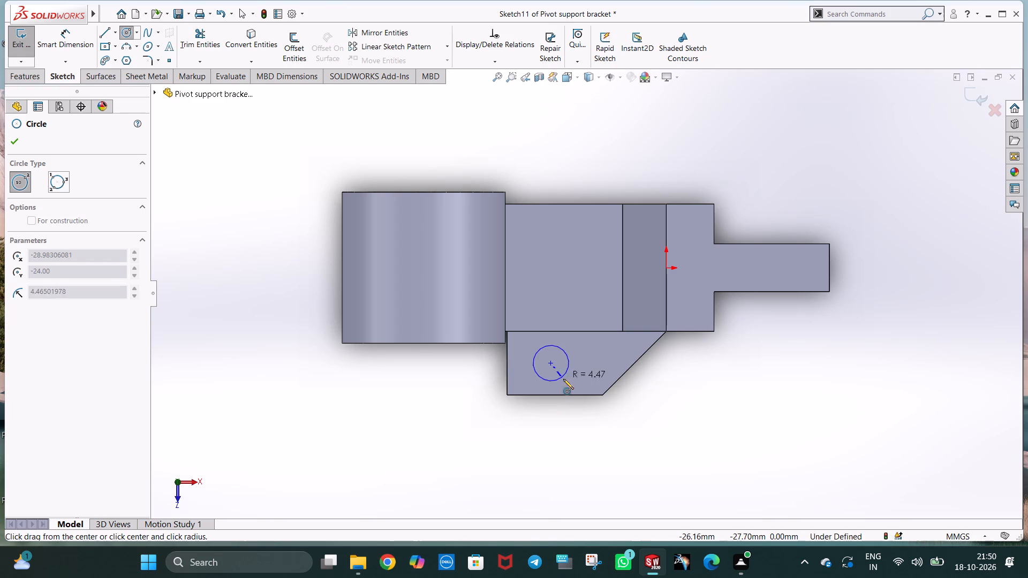
{"action": "left_click", "coordinate": [562, 376]}
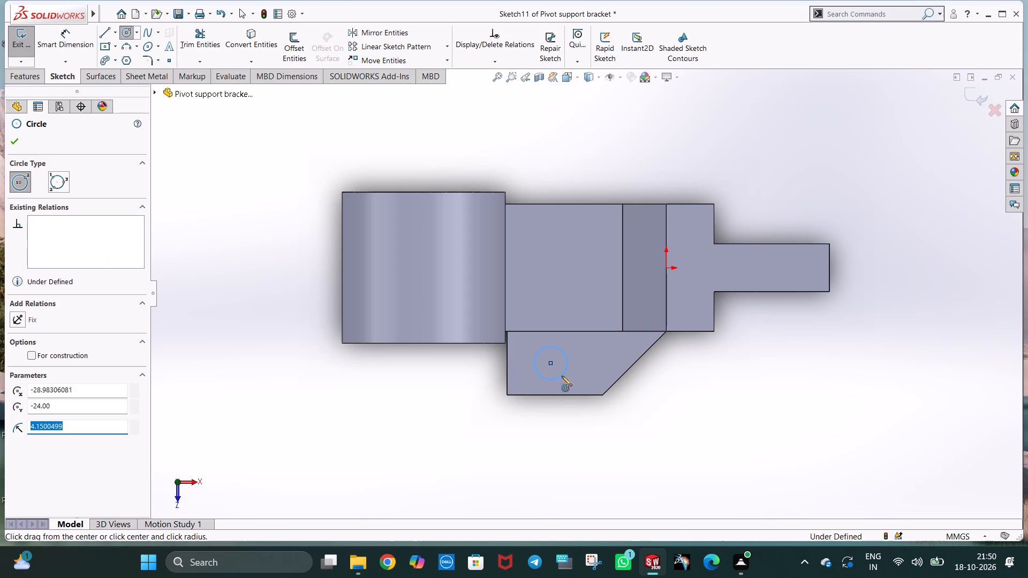
{"action": "key", "text": "Escape"}
{"action": "key", "text": "Escape"}
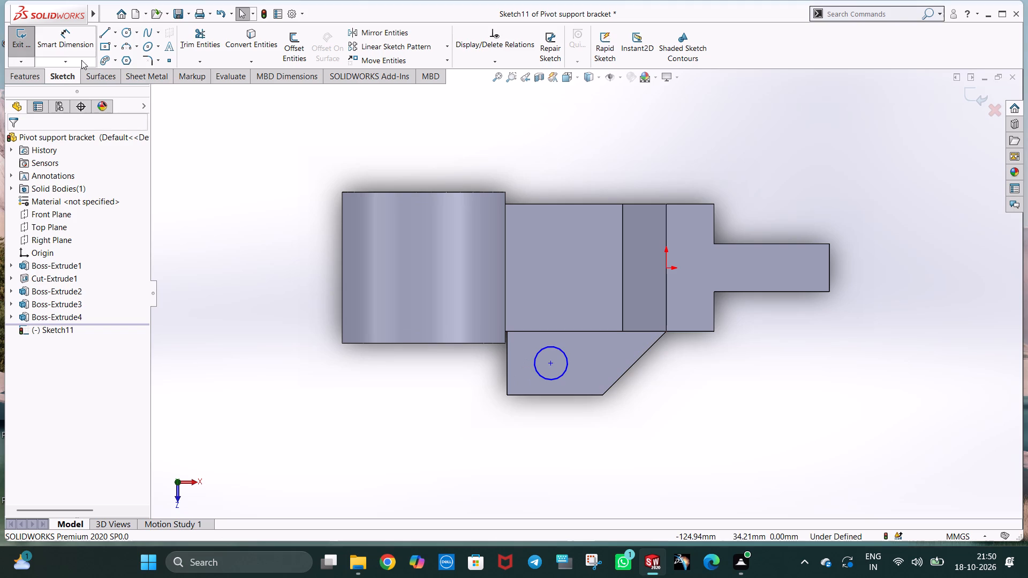
Dimension the lug circle's diameter as 6 mm.
{"action": "left_click", "coordinate": [74, 47]}
{"action": "left_click", "coordinate": [563, 352]}
{"action": "left_click", "coordinate": [583, 367]}
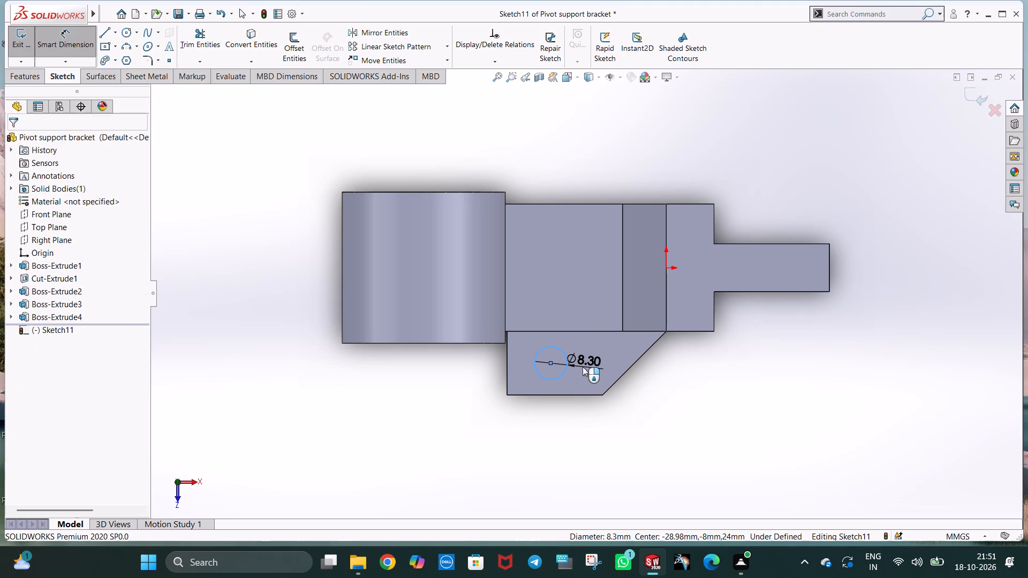
{"action": "key", "text": "6"}
{"action": "key", "text": "Return"}
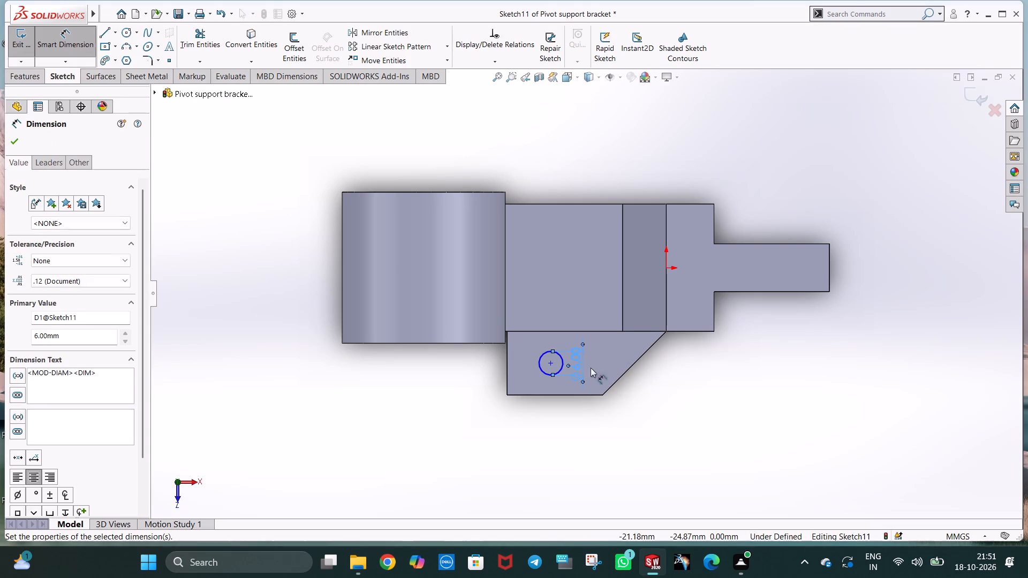
{"action": "left_click", "coordinate": [727, 401]}
Dimension the distance from the lug circle's centre to the body's side edge.
{"action": "left_click", "coordinate": [549, 362]}
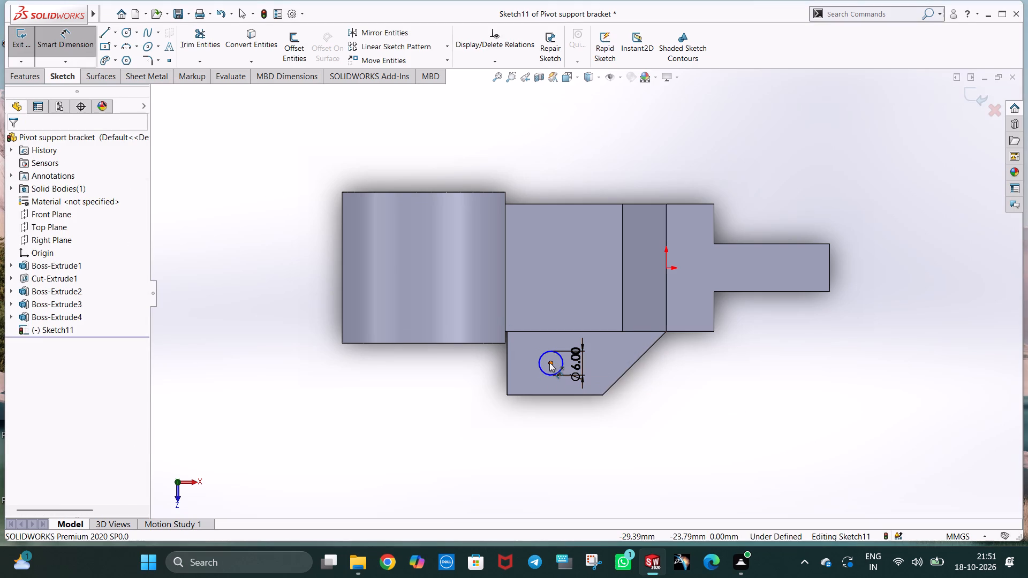
{"action": "left_click", "coordinate": [554, 331]}
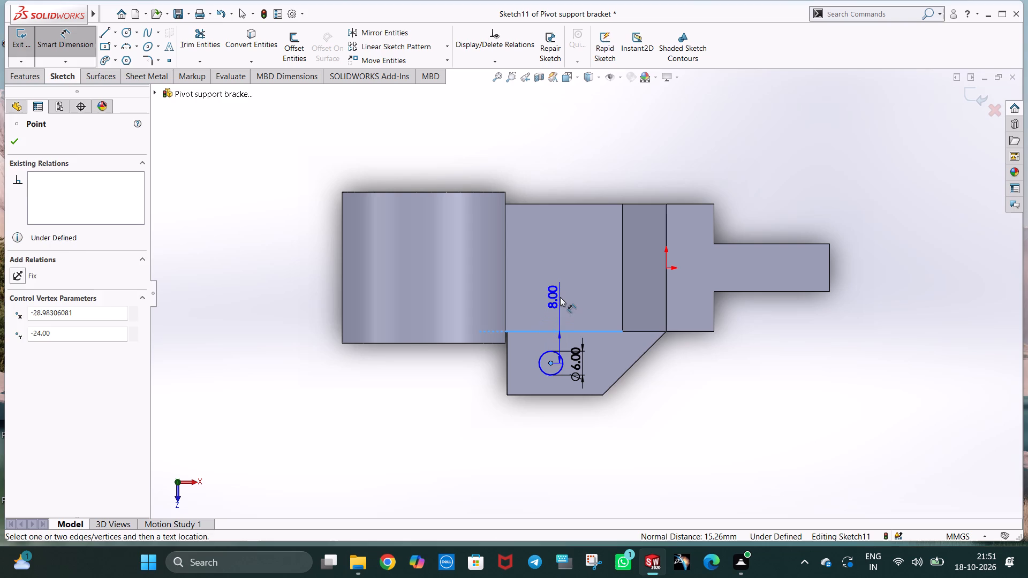
{"action": "left_click", "coordinate": [560, 296]}
{"action": "left_click", "coordinate": [516, 281]}
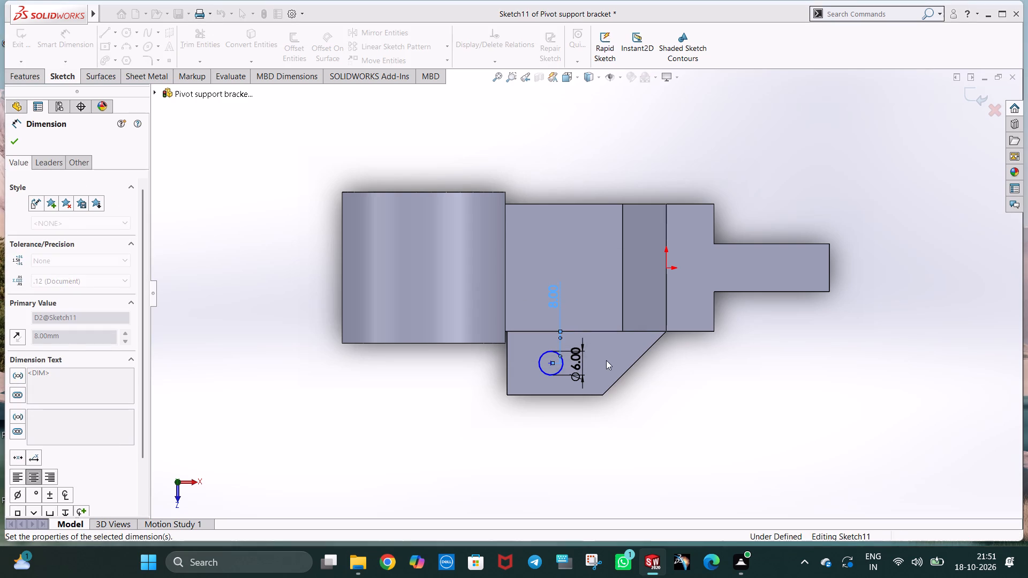
Dimension the aligned distance between the lug circle's centre and the origin, keeping the value as drawn.
{"action": "left_click", "coordinate": [550, 362]}
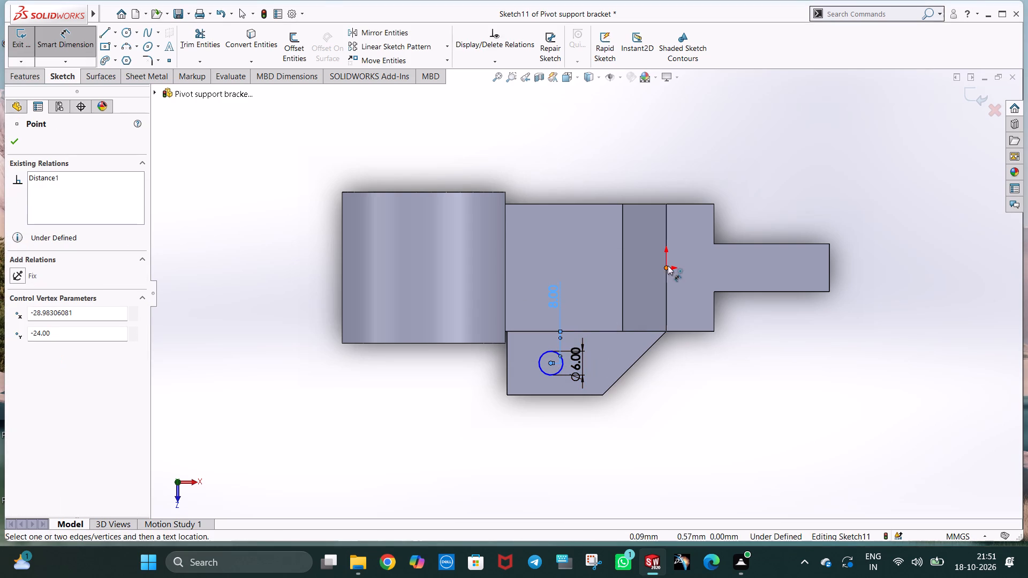
{"action": "left_click", "coordinate": [663, 270]}
{"action": "left_click", "coordinate": [675, 364]}
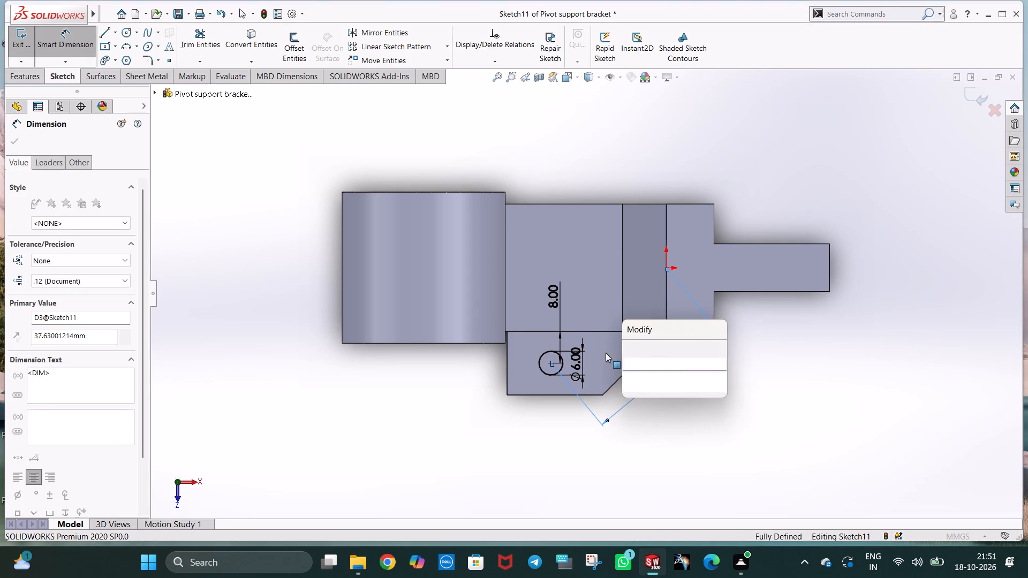
{"action": "left_click", "coordinate": [623, 348]}
{"action": "key", "text": "Escape"}
{"action": "key", "text": "Escape"}
{"action": "left_click", "coordinate": [706, 391]}
{"action": "key", "text": "Escape"}
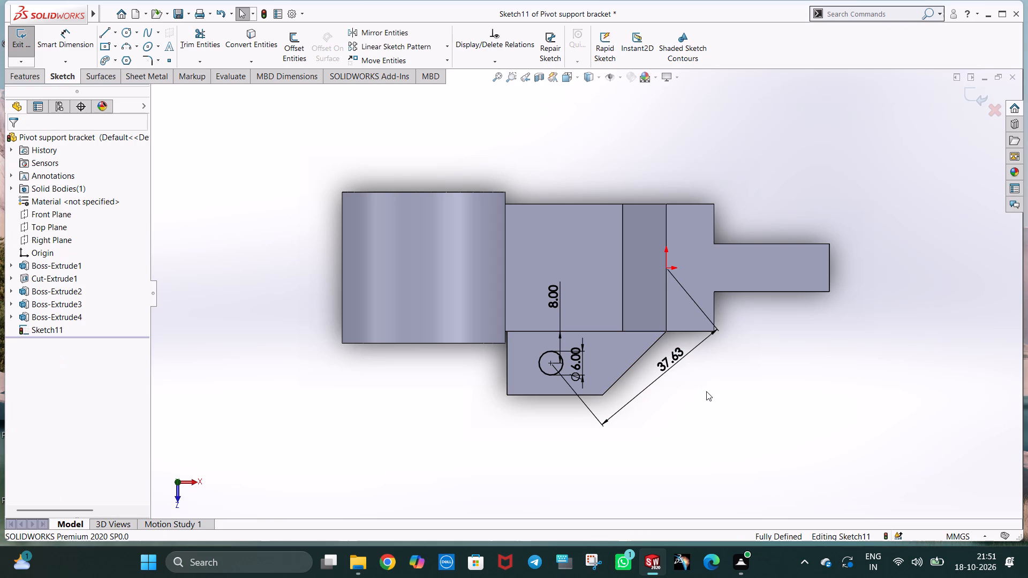
Cut the 6 mm circle 16 mm blind down through the side lug with an Extruded Cut.
{"action": "middle_click_drag", "start_coordinate": [666, 463], "coordinate": [655, 411]}
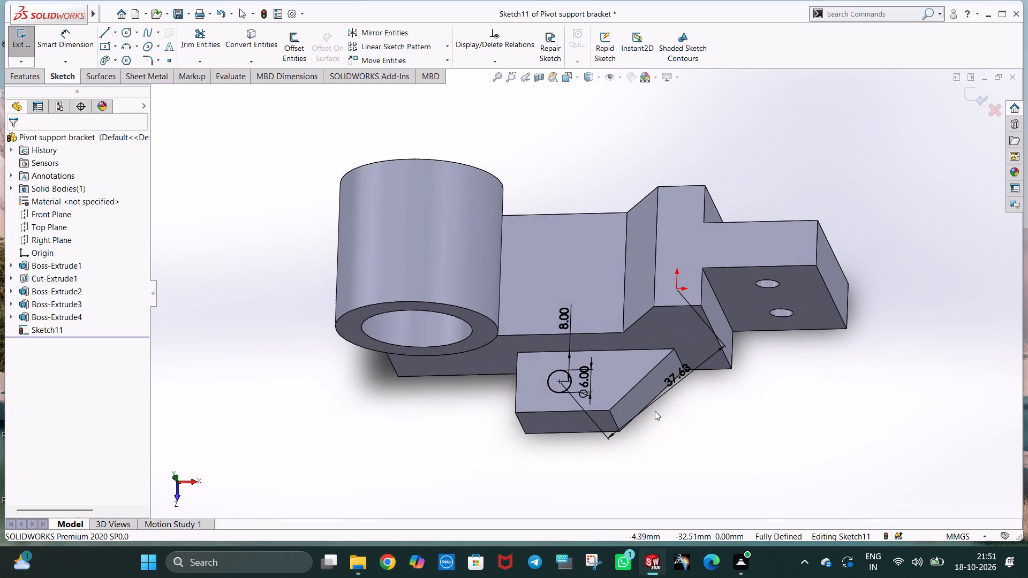
{"action": "left_click", "coordinate": [25, 71]}
{"action": "left_click", "coordinate": [186, 45]}
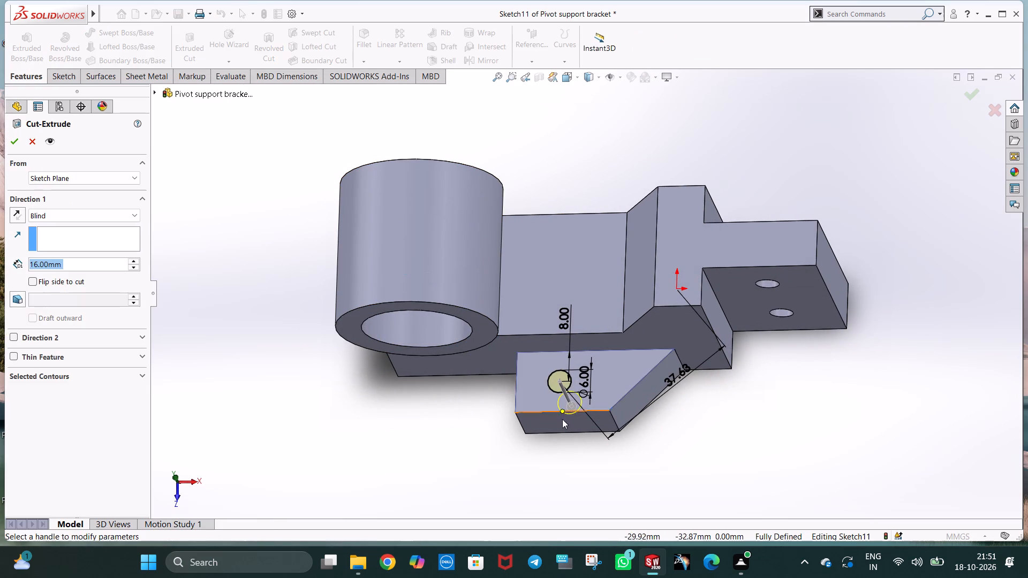
{"action": "middle_click_drag", "start_coordinate": [567, 422], "coordinate": [552, 315]}
{"action": "middle_click_drag", "start_coordinate": [566, 442], "coordinate": [540, 344]}
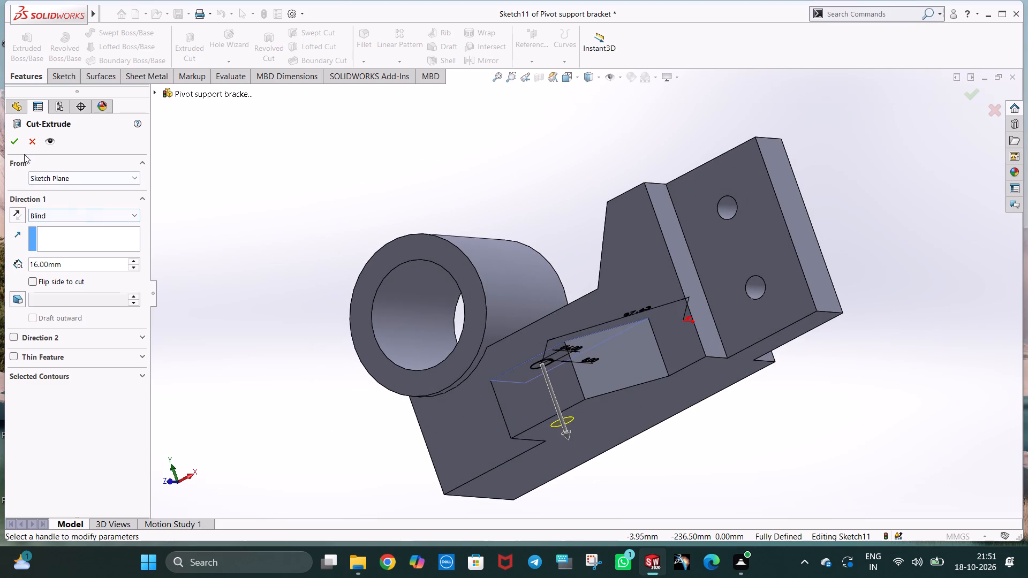
{"action": "left_click", "coordinate": [17, 141]}
On the arm's flat top face beside the pivot ring, sketch a 12.5 mm radius circle centred level with the origin and in line with the lug hole.
{"action": "middle_click_drag", "start_coordinate": [673, 352], "coordinate": [707, 513]}
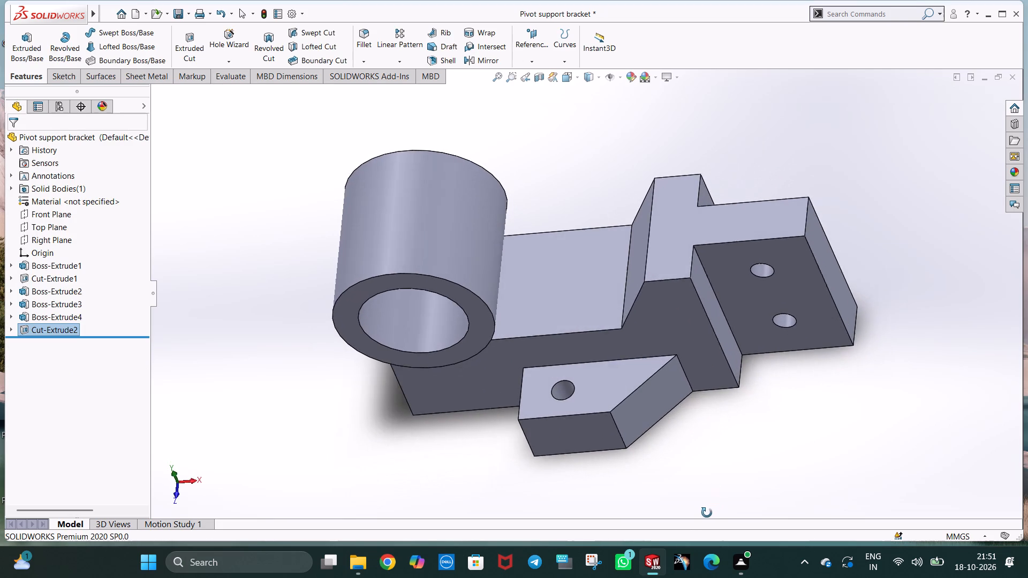
{"action": "middle_click_drag", "start_coordinate": [707, 513], "coordinate": [706, 513]}
{"action": "middle_click_drag", "start_coordinate": [662, 348], "coordinate": [680, 326]}
{"action": "right_click", "coordinate": [603, 291]}
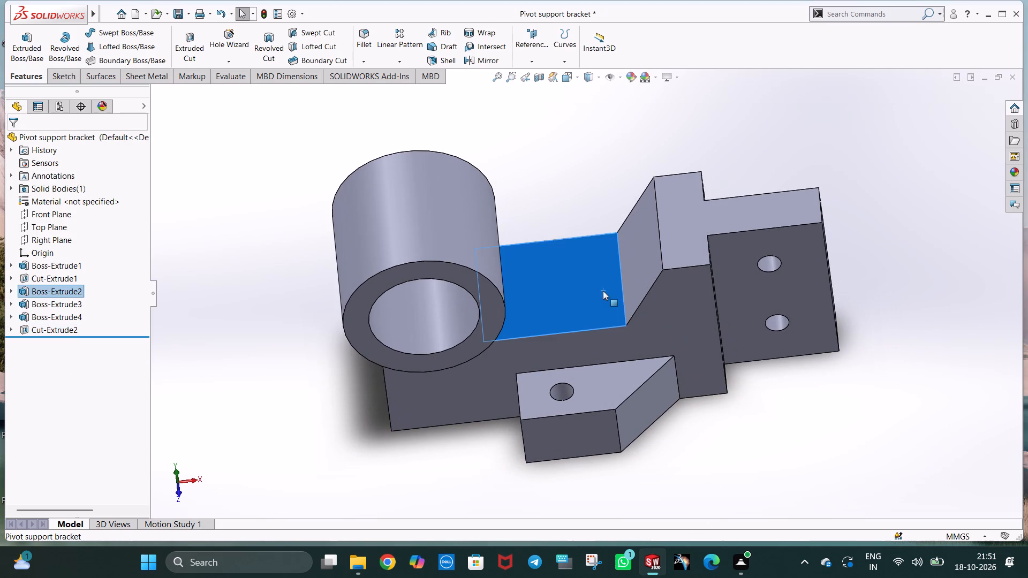
{"action": "left_click", "coordinate": [628, 279]}
{"action": "key", "text": "ctrl+8"}
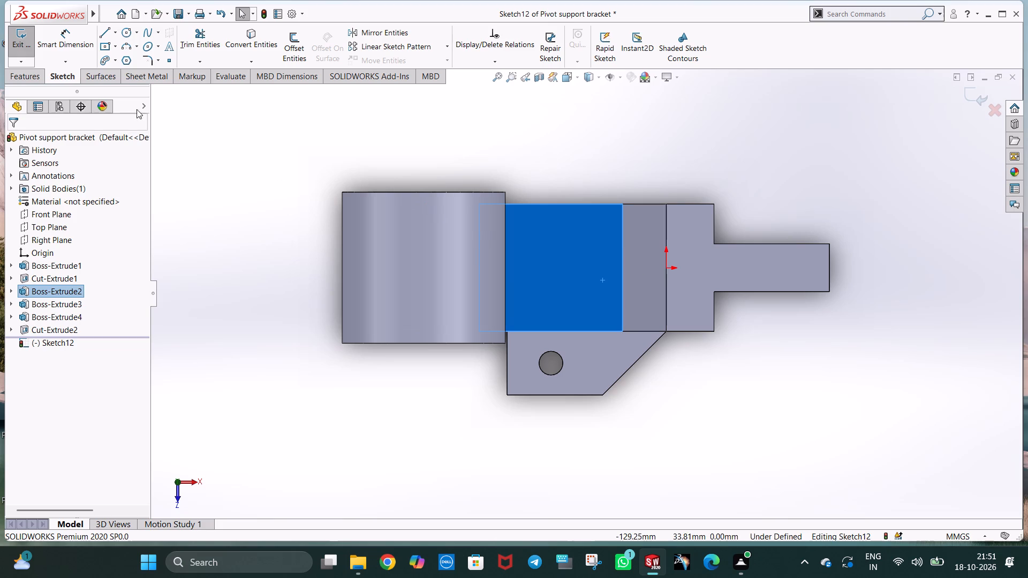
{"action": "left_click", "coordinate": [127, 34]}
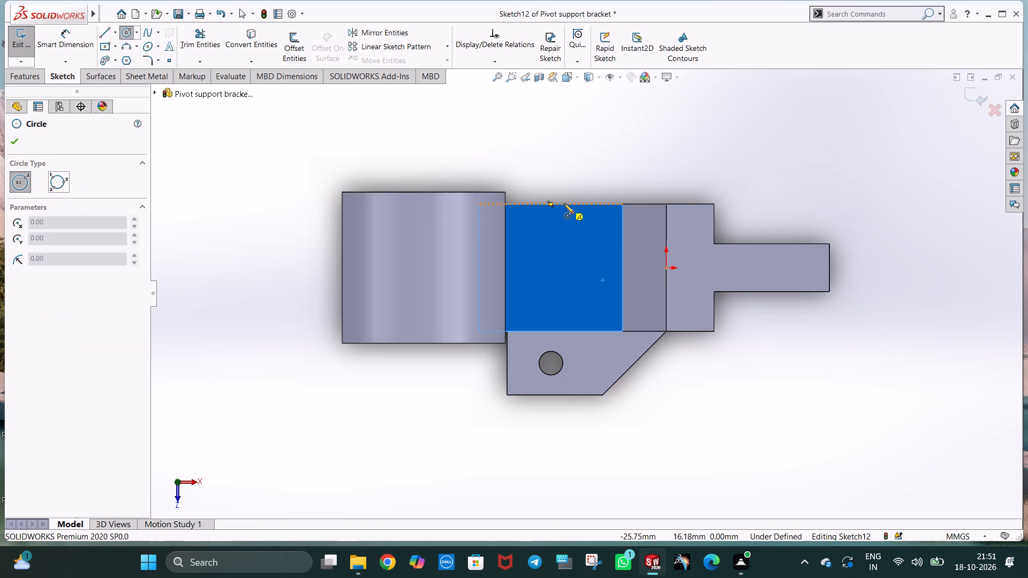
{"action": "left_click", "coordinate": [551, 269]}
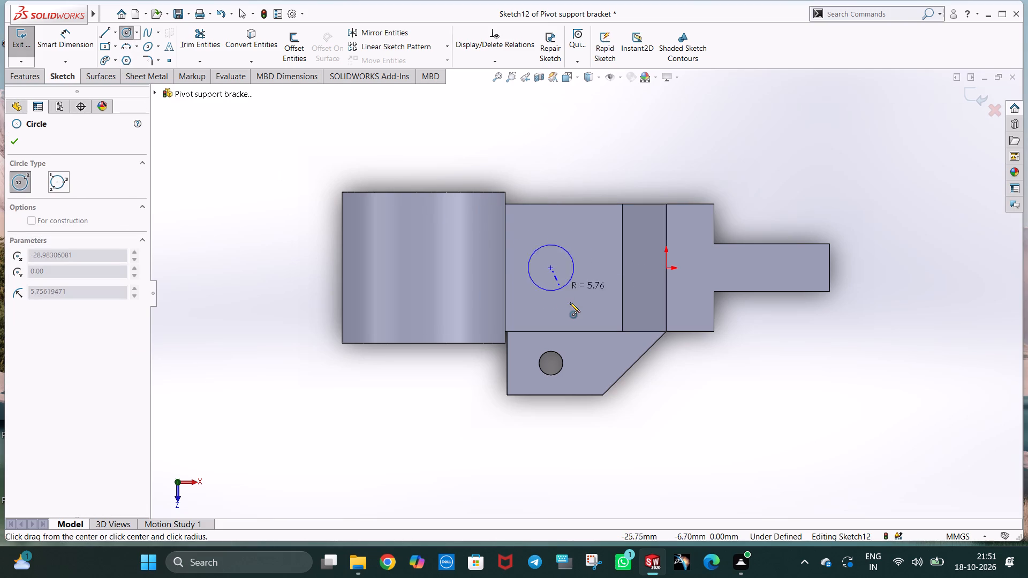
{"action": "left_click", "coordinate": [570, 302]}
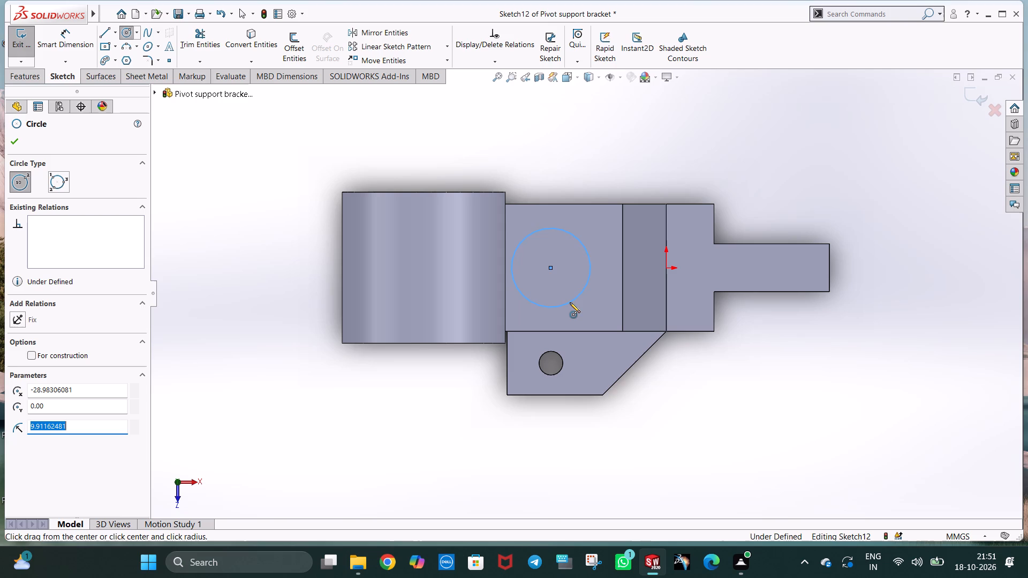
{"action": "type", "text": "12.5"}
{"action": "key", "text": "Return"}
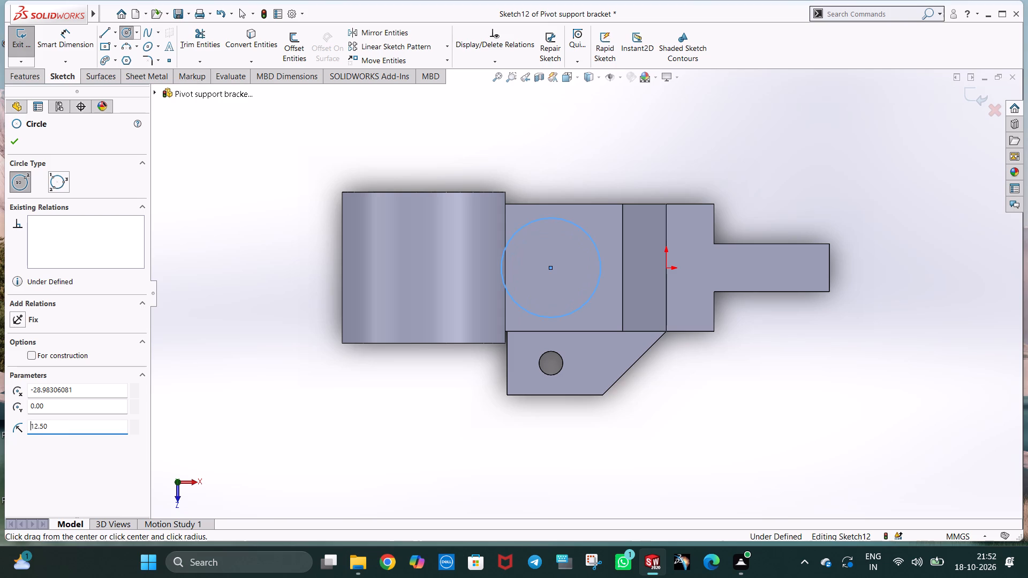
{"action": "key", "text": "Escape"}
{"action": "key", "text": "Escape"}
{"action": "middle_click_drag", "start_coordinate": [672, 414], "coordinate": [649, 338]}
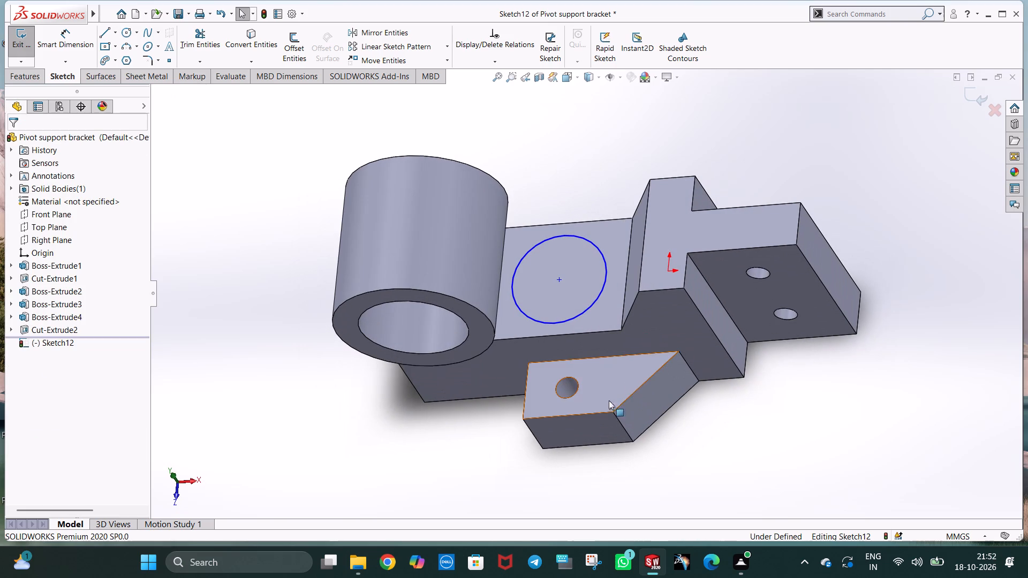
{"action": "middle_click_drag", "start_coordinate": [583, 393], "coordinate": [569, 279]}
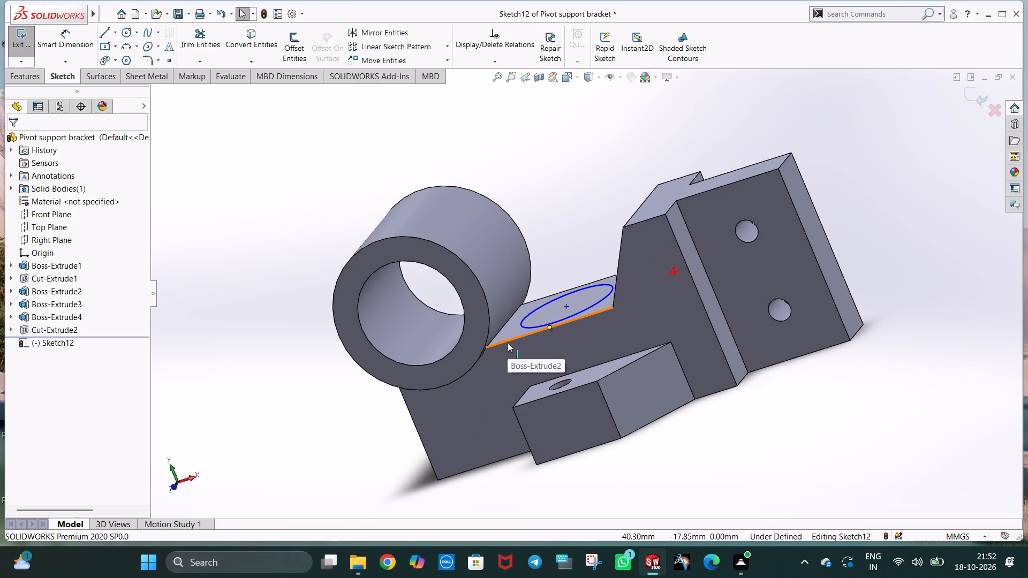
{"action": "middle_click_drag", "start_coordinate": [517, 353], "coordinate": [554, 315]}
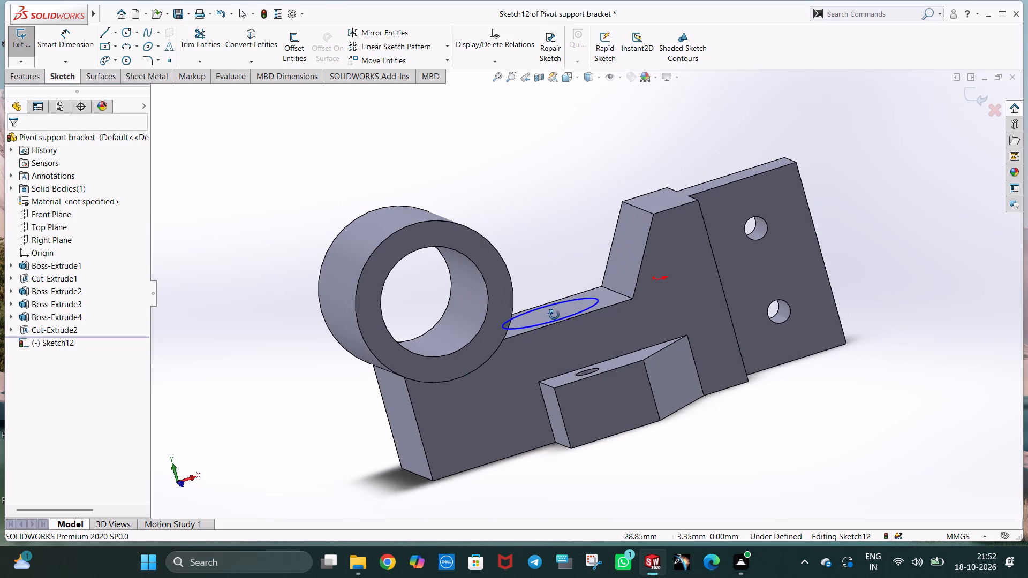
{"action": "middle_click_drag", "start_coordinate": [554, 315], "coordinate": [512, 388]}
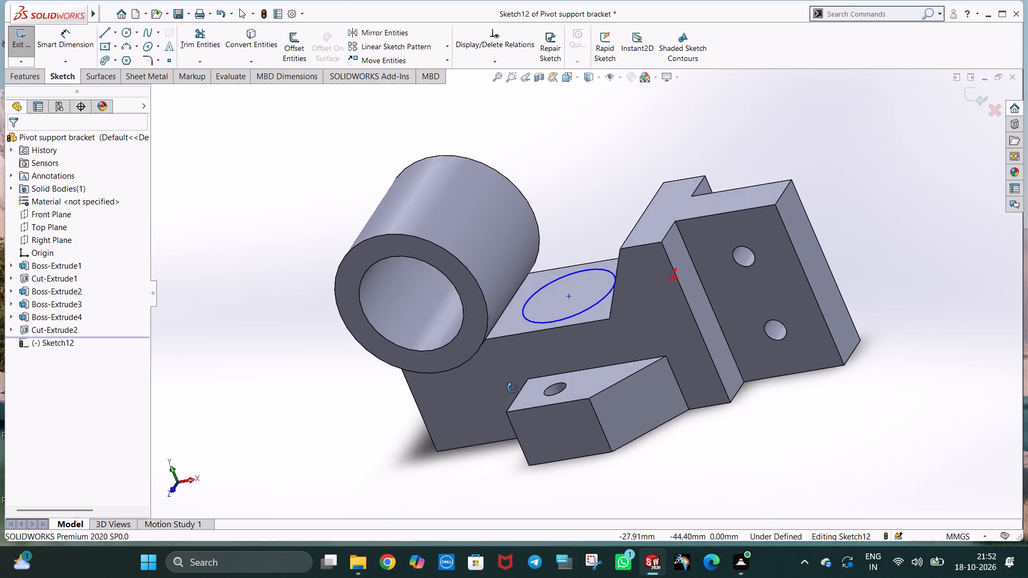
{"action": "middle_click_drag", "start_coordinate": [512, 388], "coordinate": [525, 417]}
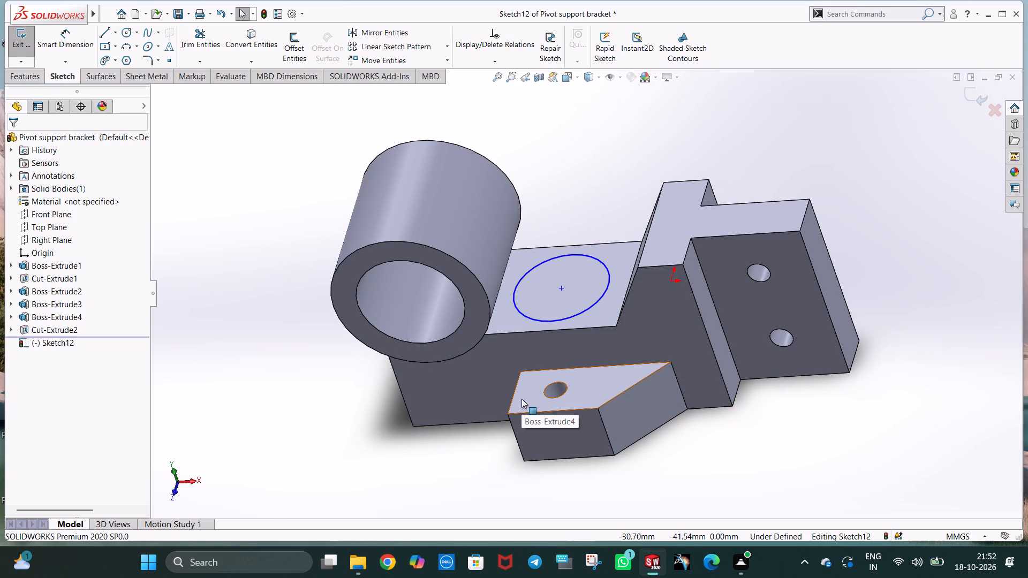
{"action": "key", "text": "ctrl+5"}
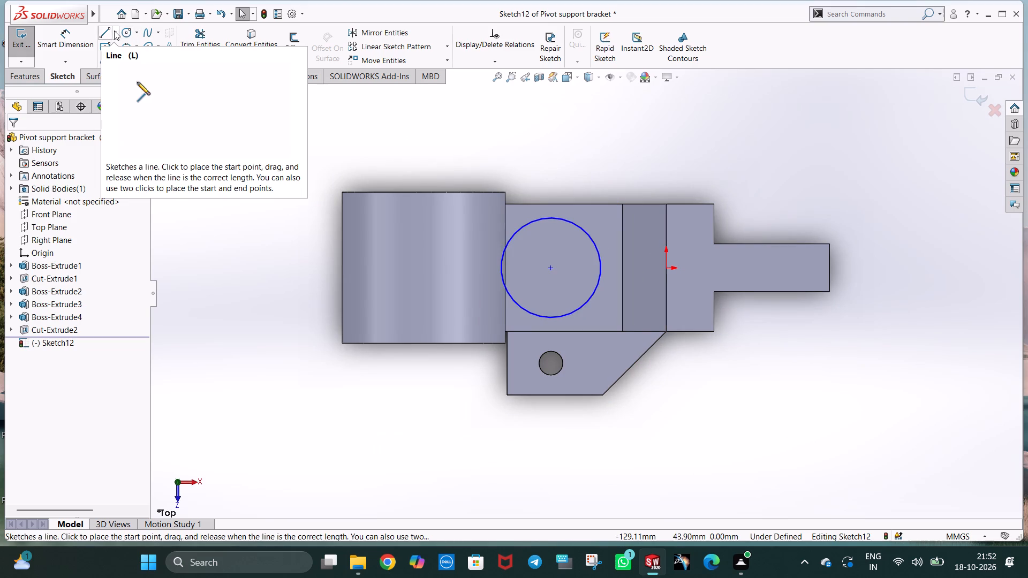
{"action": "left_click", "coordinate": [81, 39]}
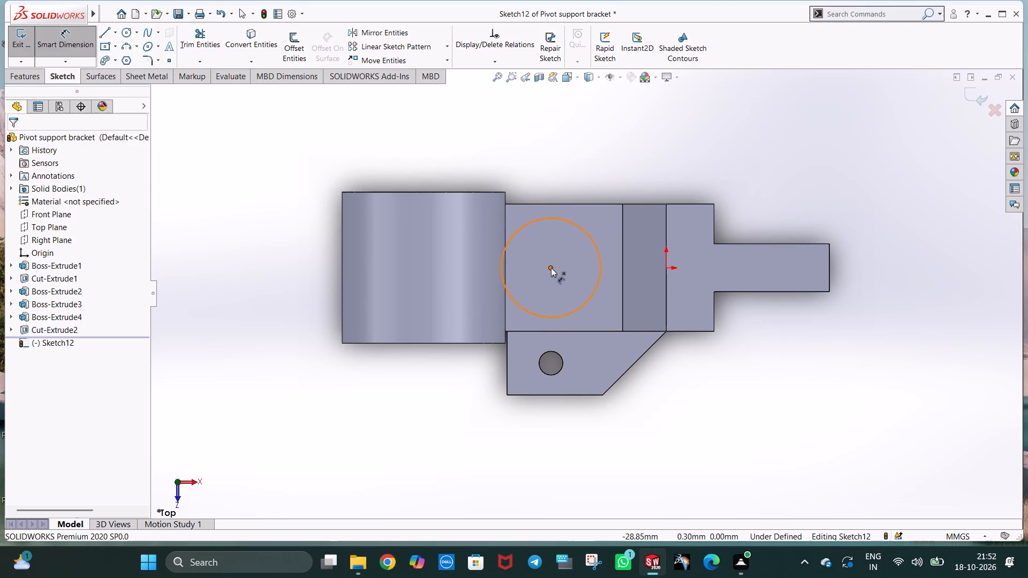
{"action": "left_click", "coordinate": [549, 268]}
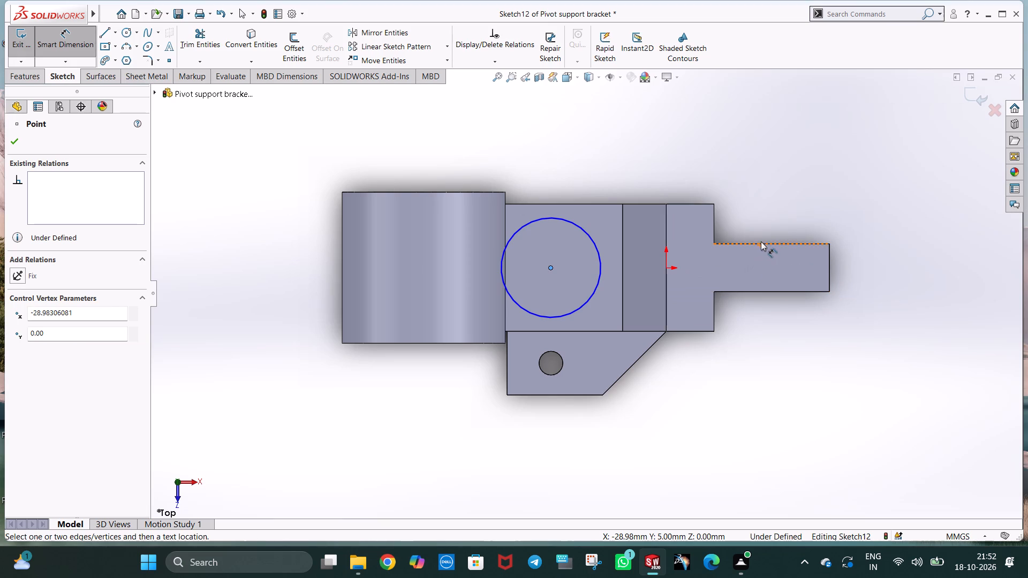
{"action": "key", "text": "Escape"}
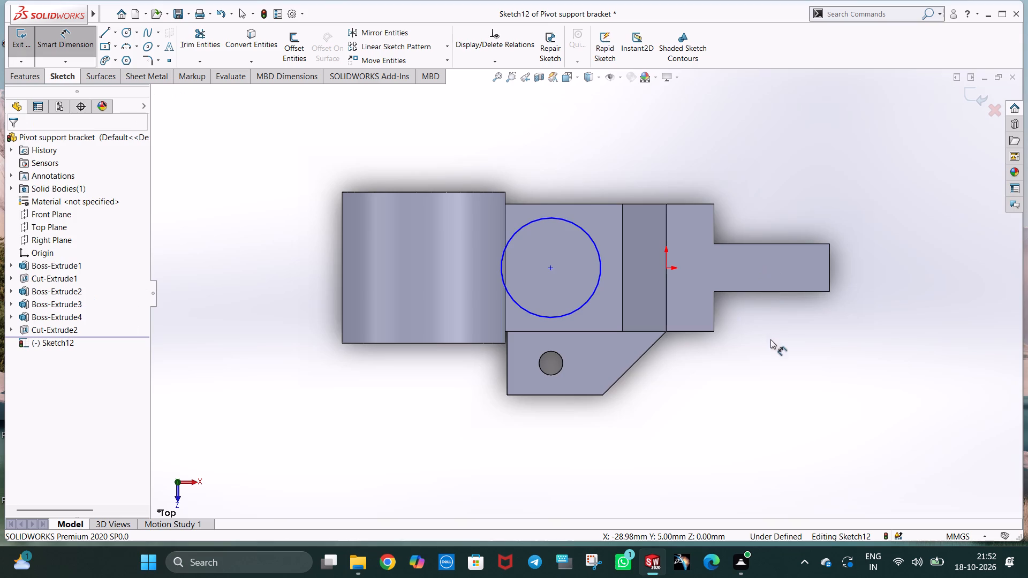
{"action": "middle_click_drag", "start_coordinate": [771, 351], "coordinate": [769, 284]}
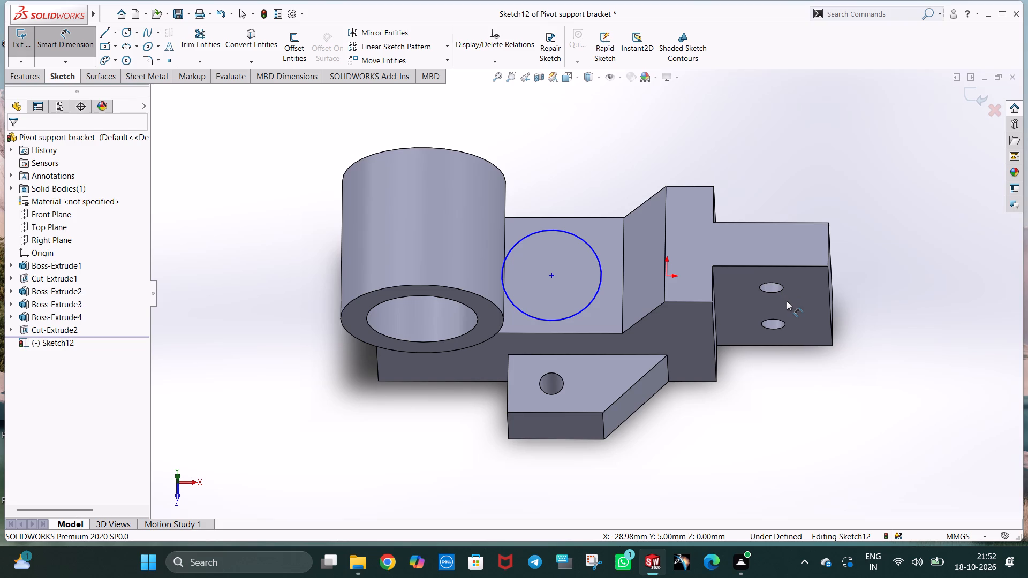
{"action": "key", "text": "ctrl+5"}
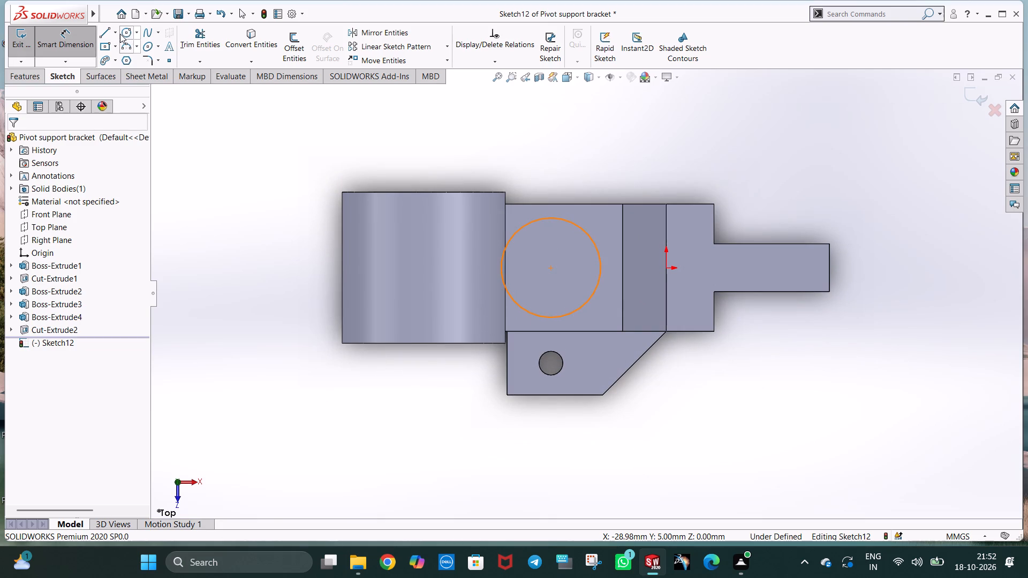
Sketch a horizontal centreline about 14.5 mm long from the wide body's end edge, level with the origin, to the middle of the narrow end tab.
{"action": "left_click", "coordinate": [119, 34]}
{"action": "left_click", "coordinate": [125, 57]}
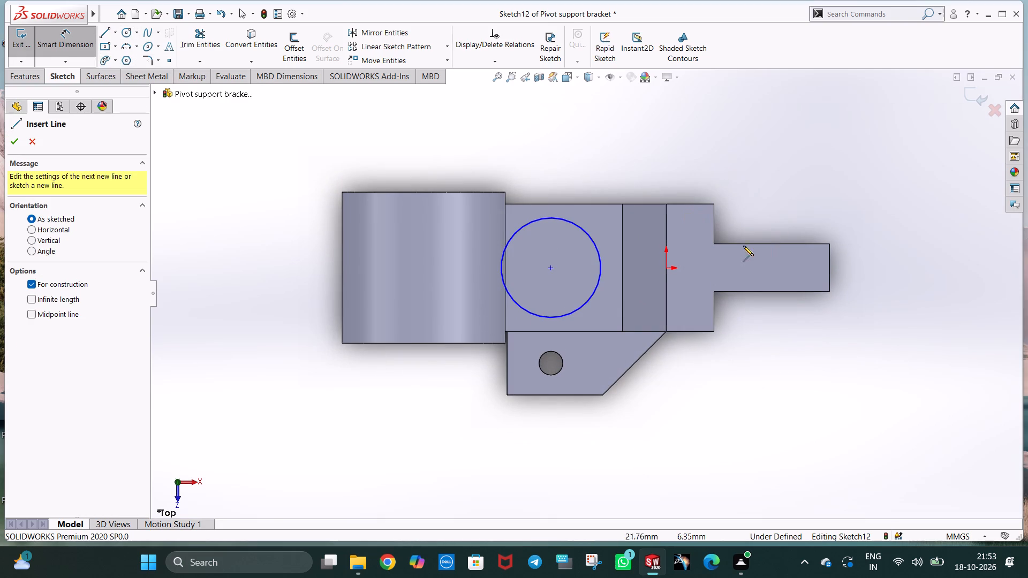
{"action": "left_click", "coordinate": [715, 268]}
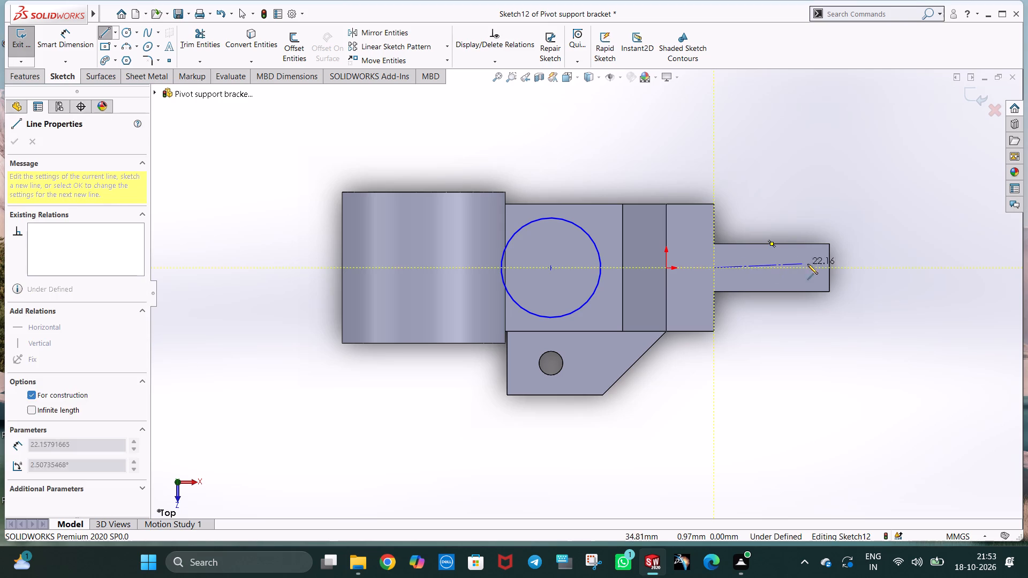
{"action": "left_click", "coordinate": [773, 268]}
{"action": "key", "text": "Escape"}
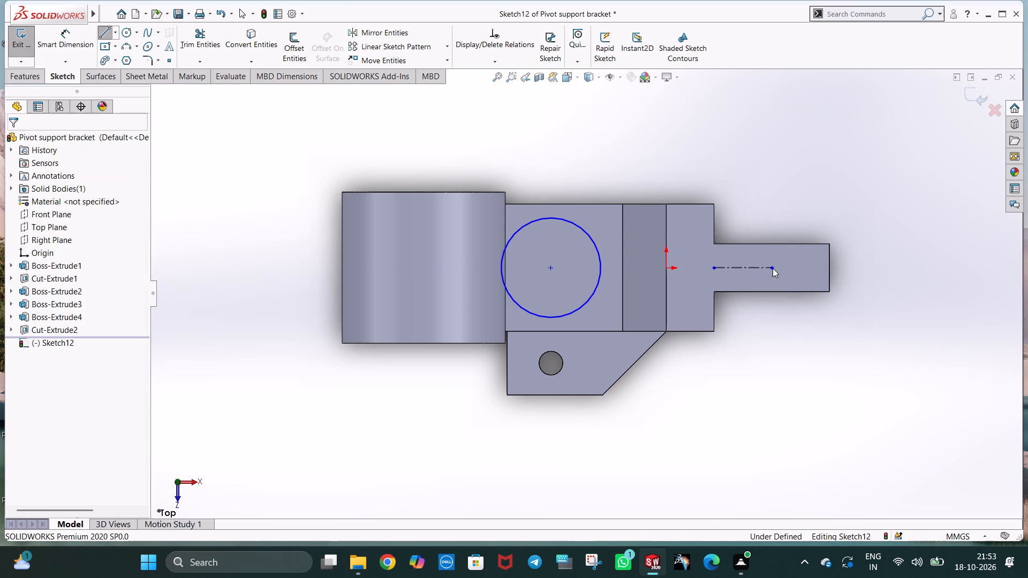
{"action": "key", "text": "Escape"}
{"action": "left_click", "coordinate": [755, 180]}
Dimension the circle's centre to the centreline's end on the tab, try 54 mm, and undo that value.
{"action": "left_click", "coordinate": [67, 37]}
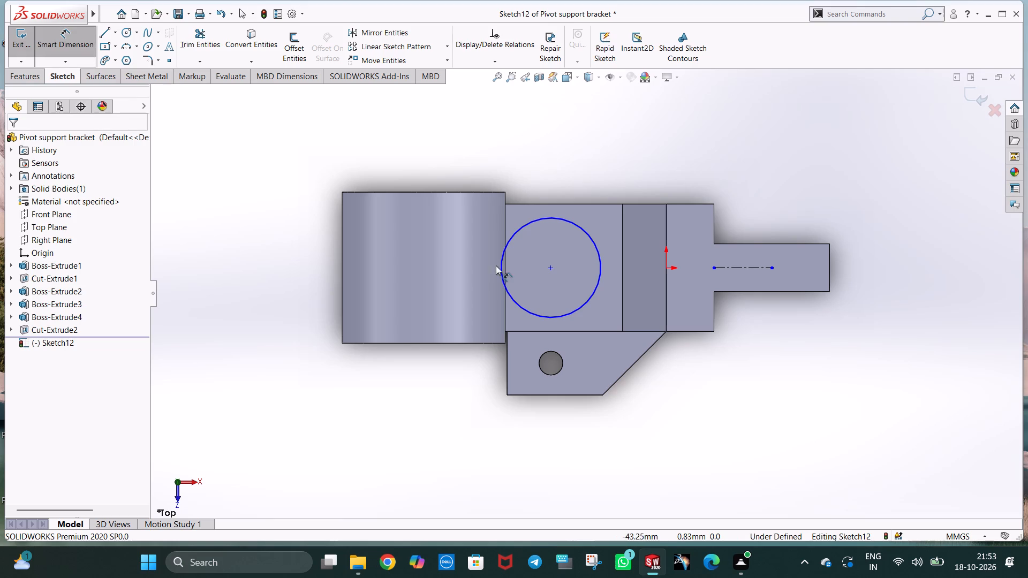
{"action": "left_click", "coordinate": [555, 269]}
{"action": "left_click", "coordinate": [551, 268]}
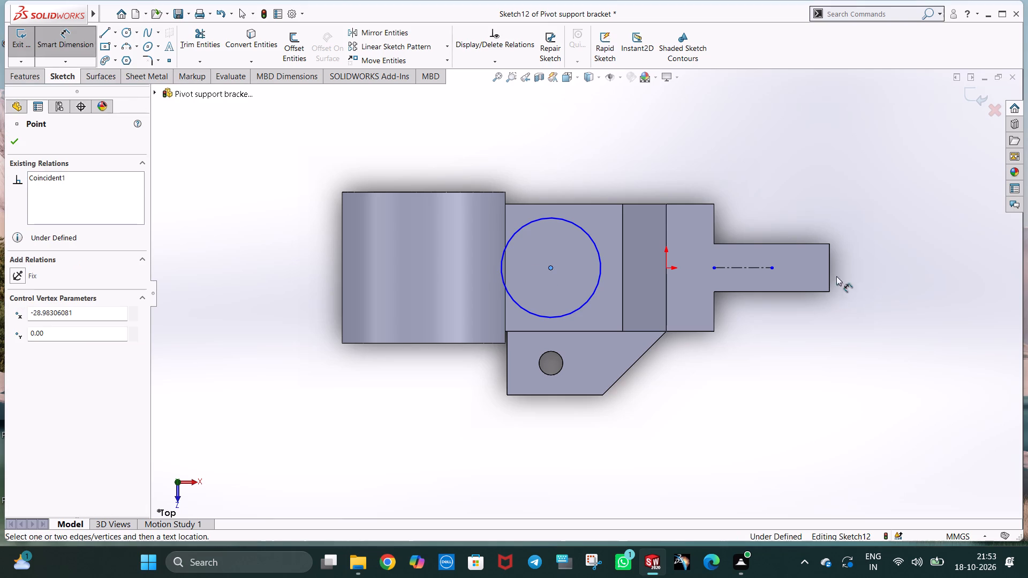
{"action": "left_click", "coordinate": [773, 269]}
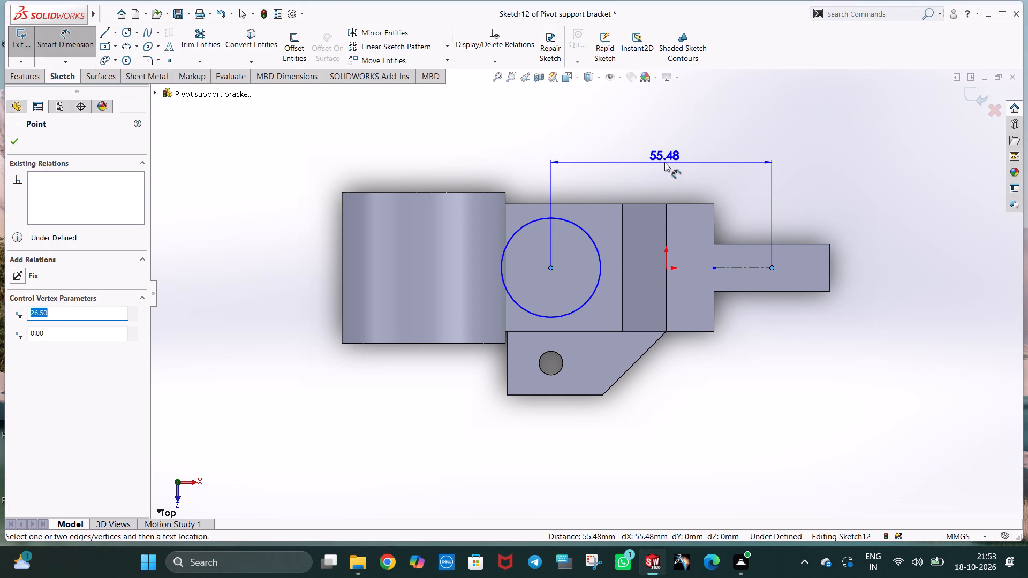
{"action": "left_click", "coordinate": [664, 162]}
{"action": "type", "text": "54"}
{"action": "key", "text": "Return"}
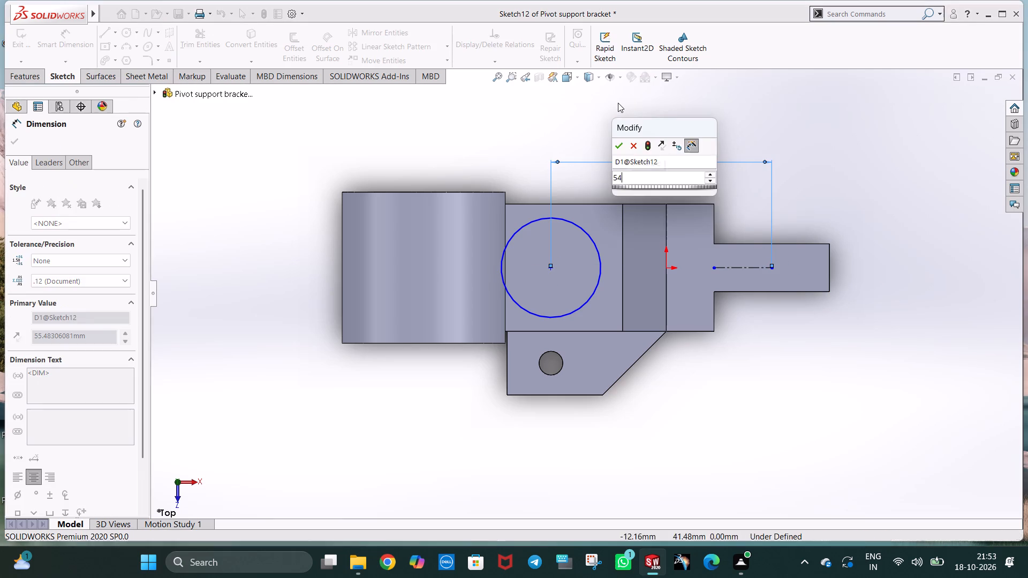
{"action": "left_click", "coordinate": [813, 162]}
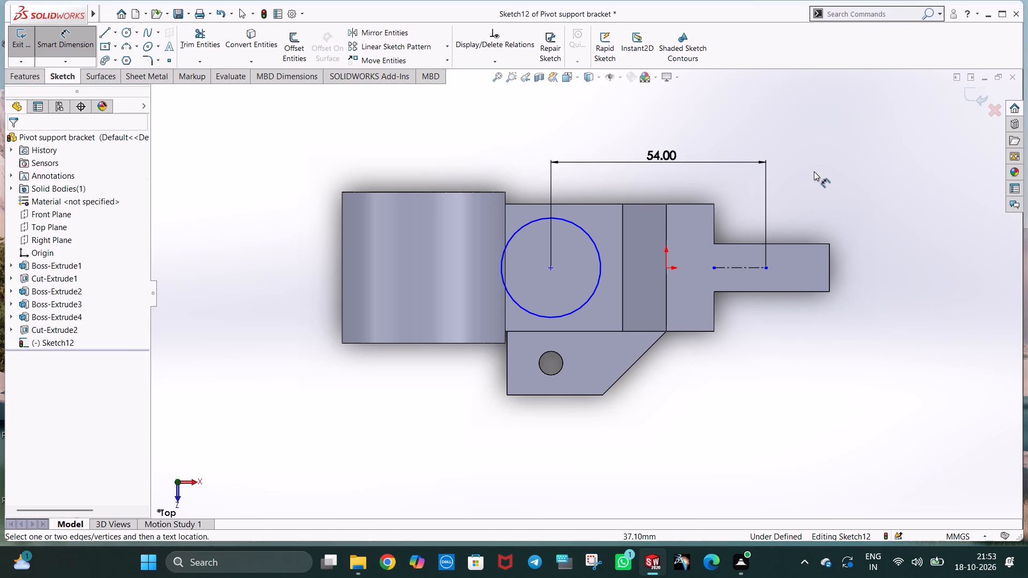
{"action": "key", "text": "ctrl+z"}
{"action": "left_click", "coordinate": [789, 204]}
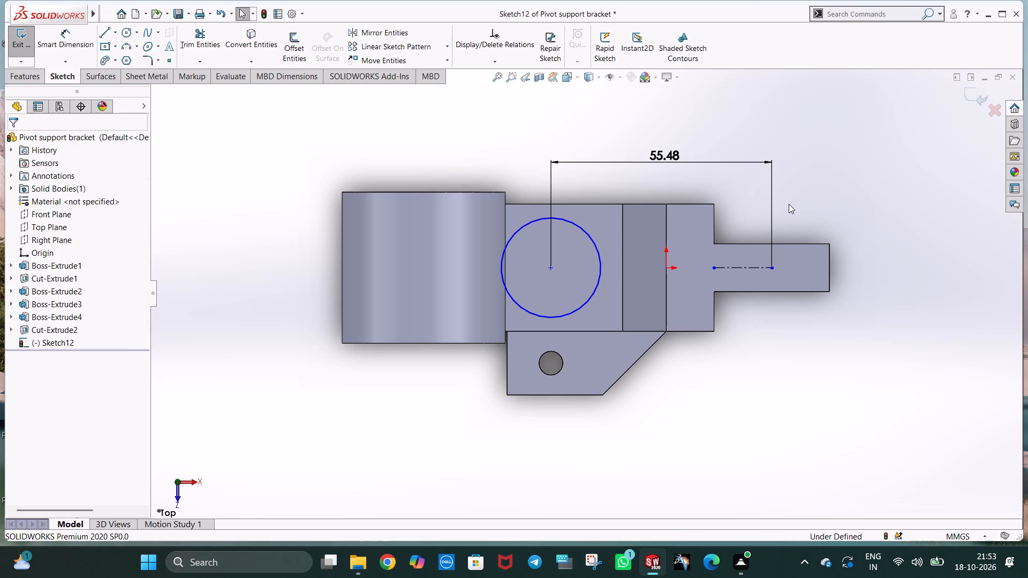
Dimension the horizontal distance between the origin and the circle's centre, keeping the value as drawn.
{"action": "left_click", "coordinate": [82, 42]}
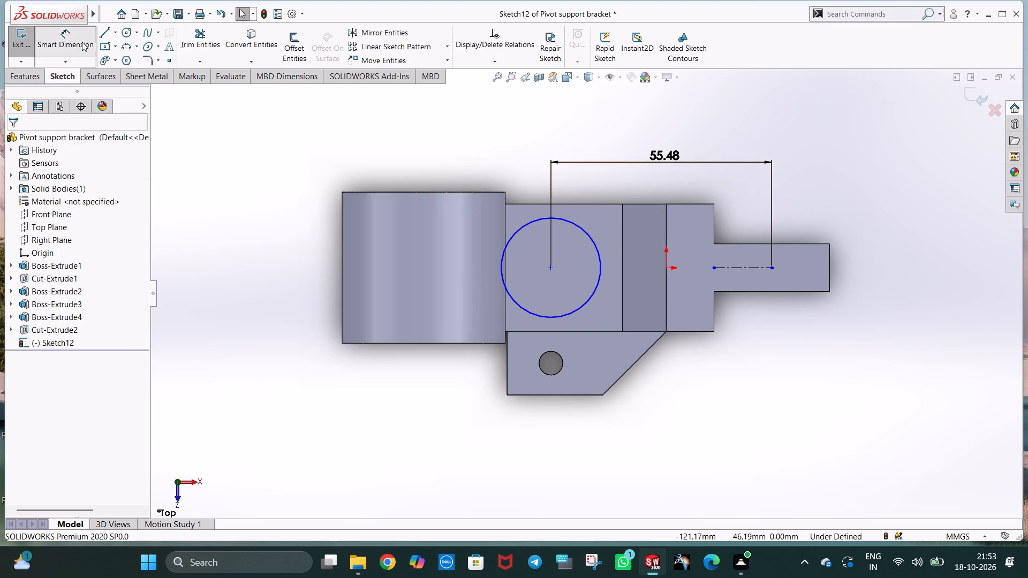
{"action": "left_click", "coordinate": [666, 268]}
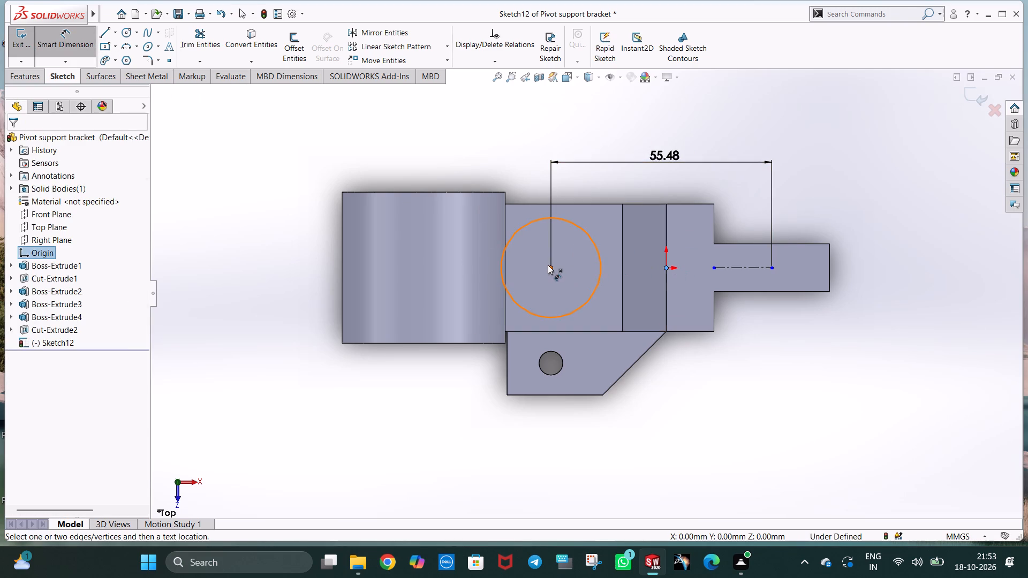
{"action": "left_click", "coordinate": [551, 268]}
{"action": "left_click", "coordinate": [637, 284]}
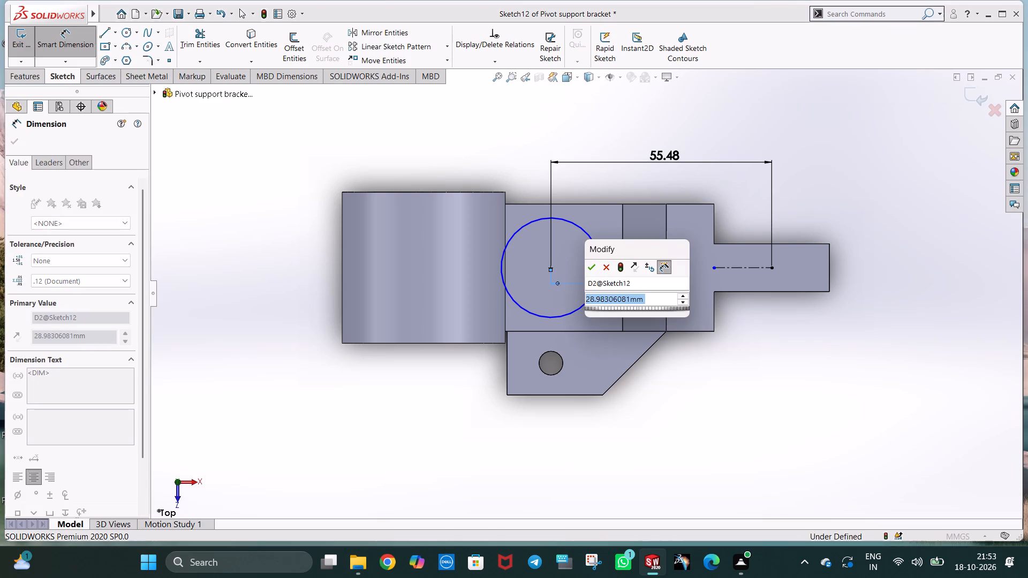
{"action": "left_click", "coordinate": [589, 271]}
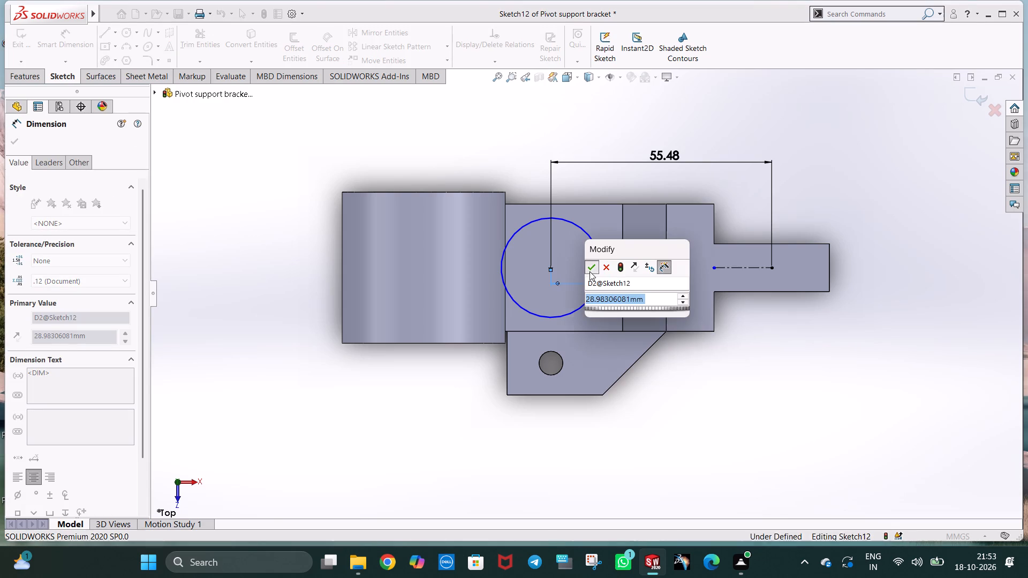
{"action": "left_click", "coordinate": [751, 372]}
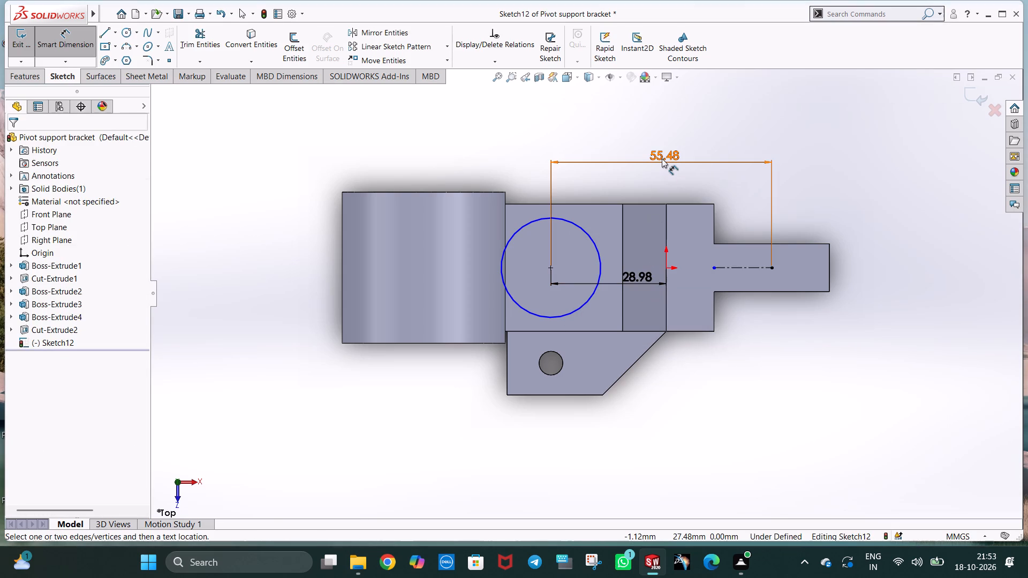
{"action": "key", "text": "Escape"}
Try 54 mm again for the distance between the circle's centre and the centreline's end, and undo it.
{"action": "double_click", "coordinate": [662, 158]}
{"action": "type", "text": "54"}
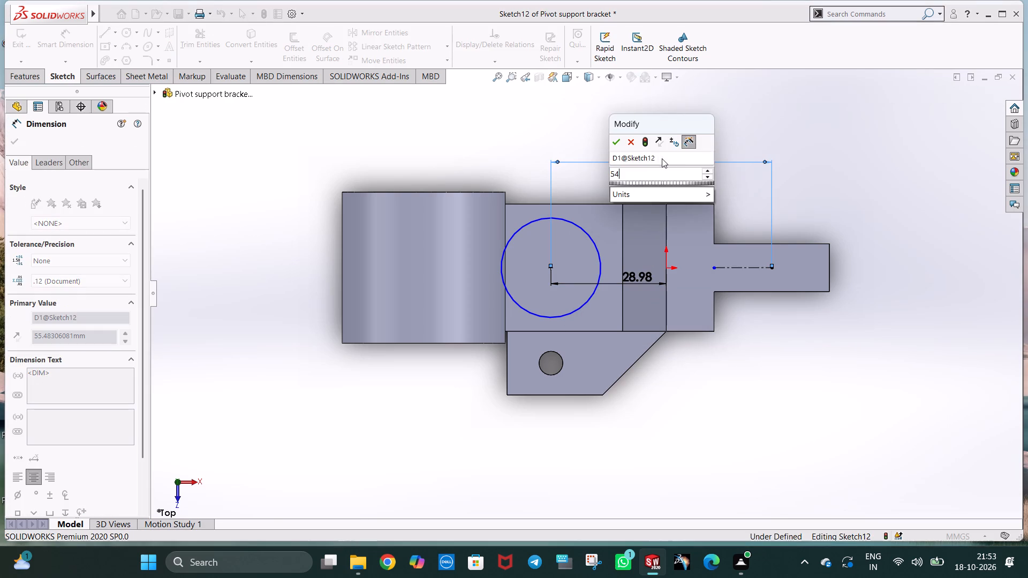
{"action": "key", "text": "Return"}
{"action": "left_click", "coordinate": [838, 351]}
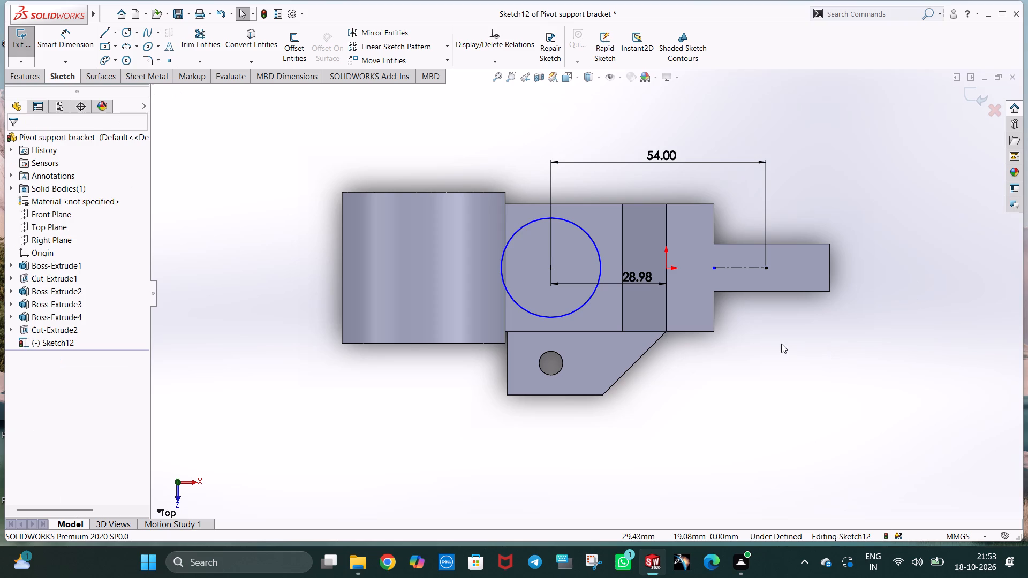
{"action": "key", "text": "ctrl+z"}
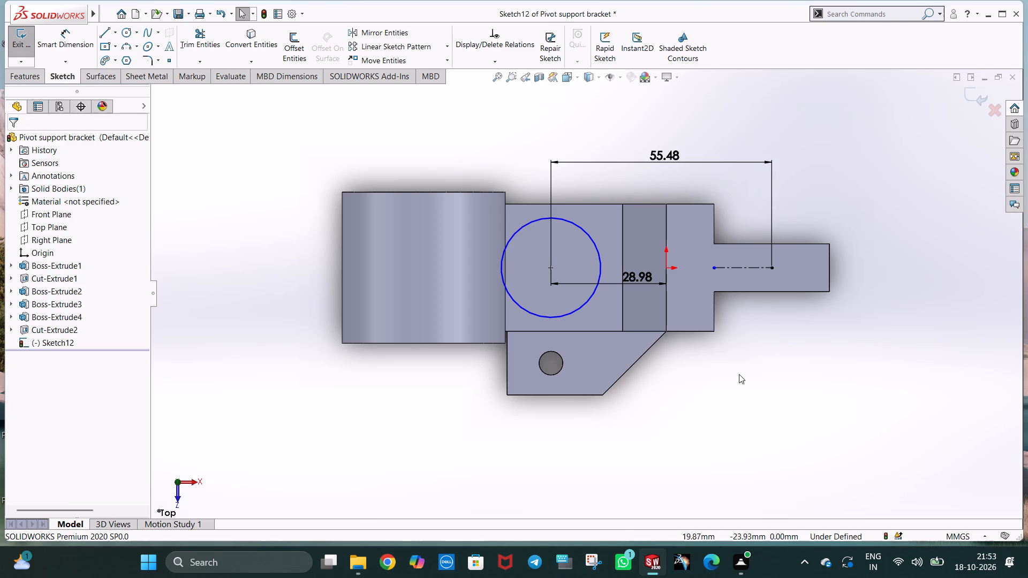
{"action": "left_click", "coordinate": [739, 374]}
Delete the origin-to-centre dimension and the 12.5 mm radius circle from the sketch.
{"action": "left_click", "coordinate": [633, 280]}
{"action": "key", "text": "Delete"}
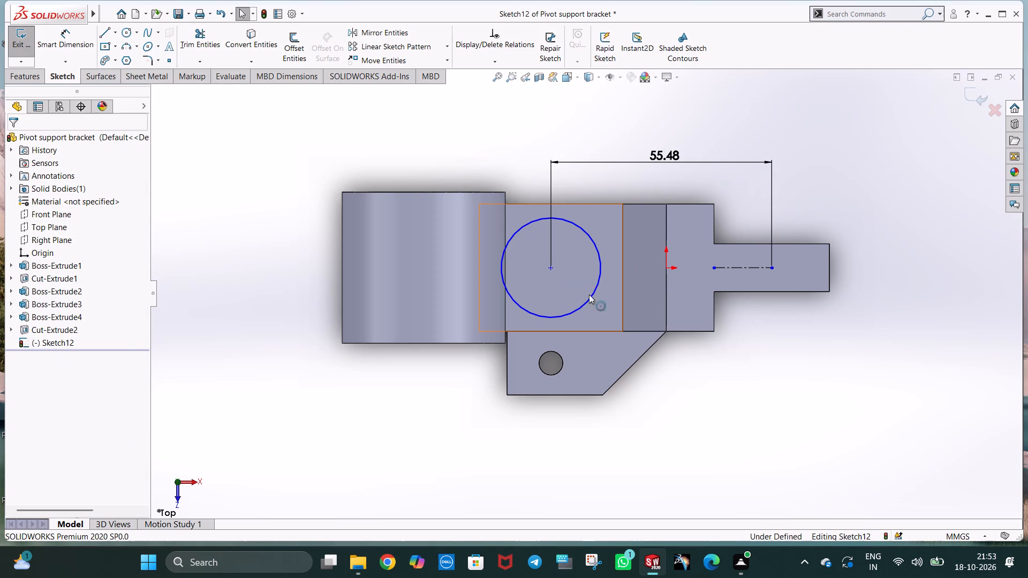
{"action": "left_click", "coordinate": [576, 314]}
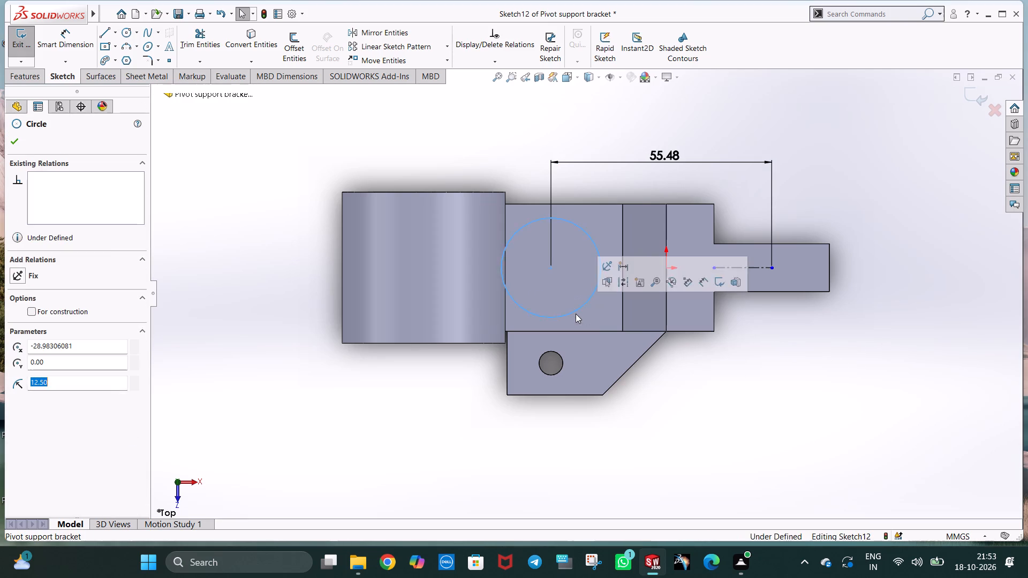
{"action": "key", "text": "Delete"}
{"action": "left_click", "coordinate": [443, 279]}
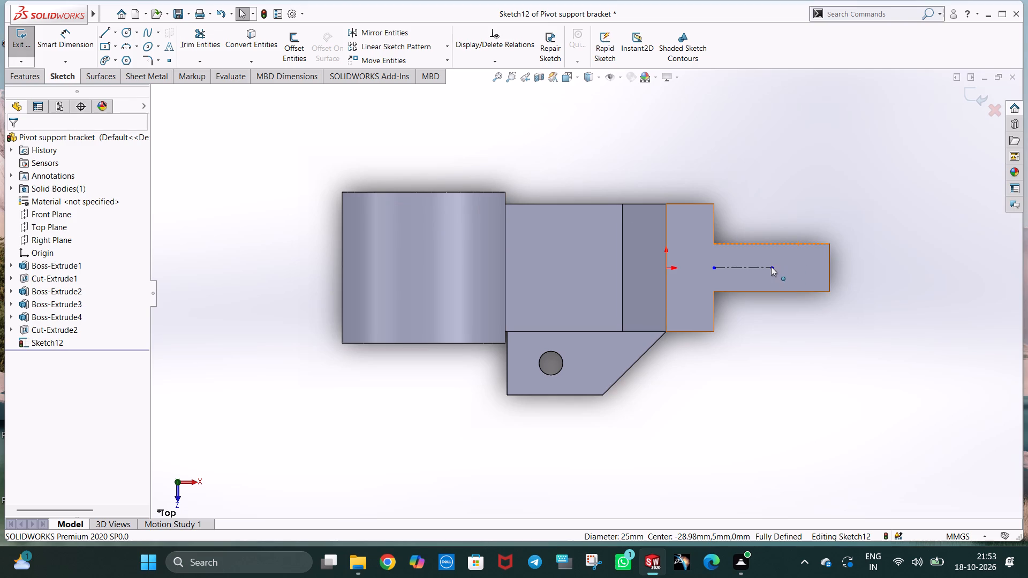
Sketch a 51 mm horizontal centreline from the short centreline's end on the tab, through the origin, onto the arm's flat top face.
{"action": "left_click", "coordinate": [115, 35]}
{"action": "left_click", "coordinate": [122, 60]}
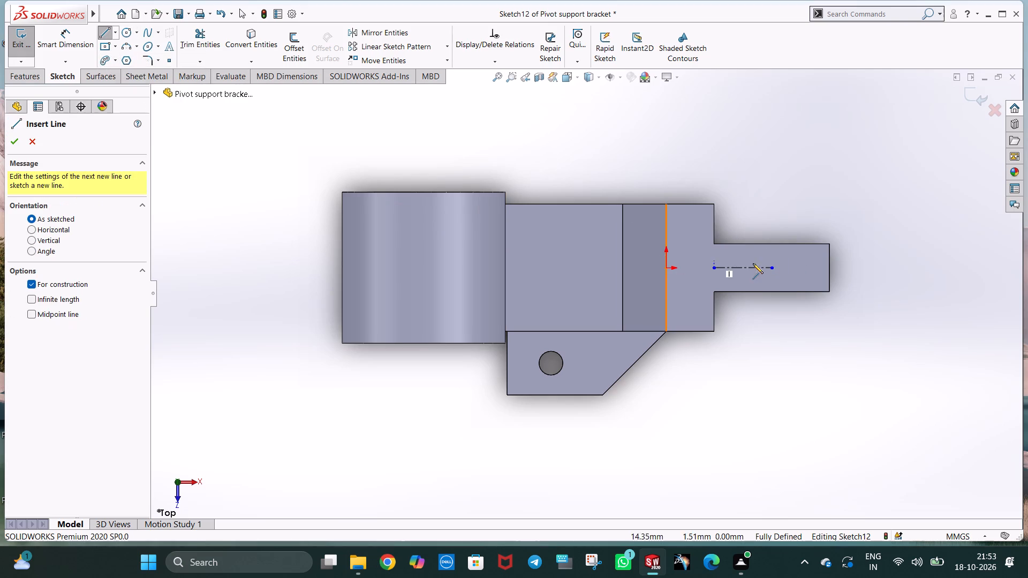
{"action": "left_click", "coordinate": [771, 268]}
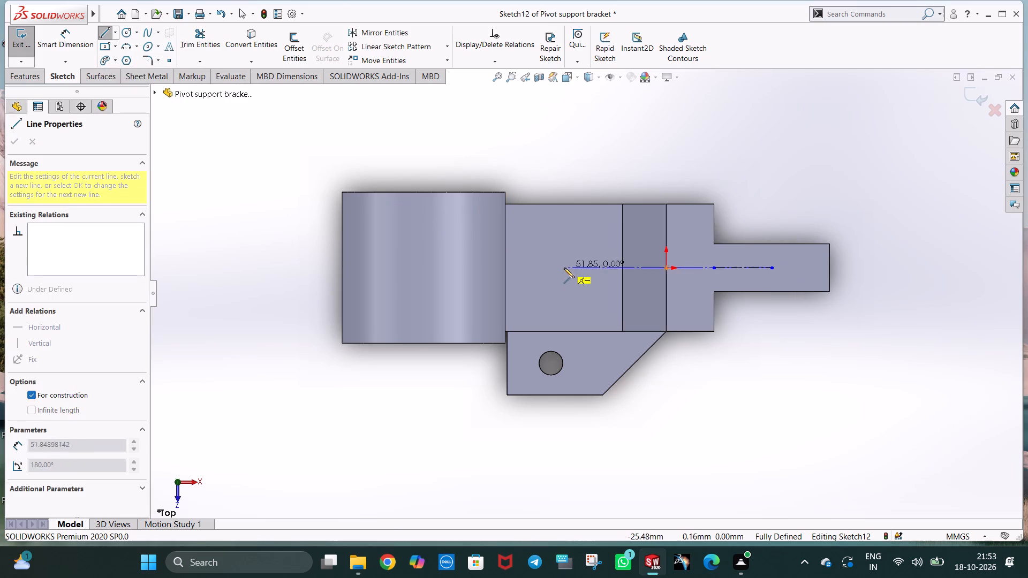
{"action": "left_click", "coordinate": [569, 270]}
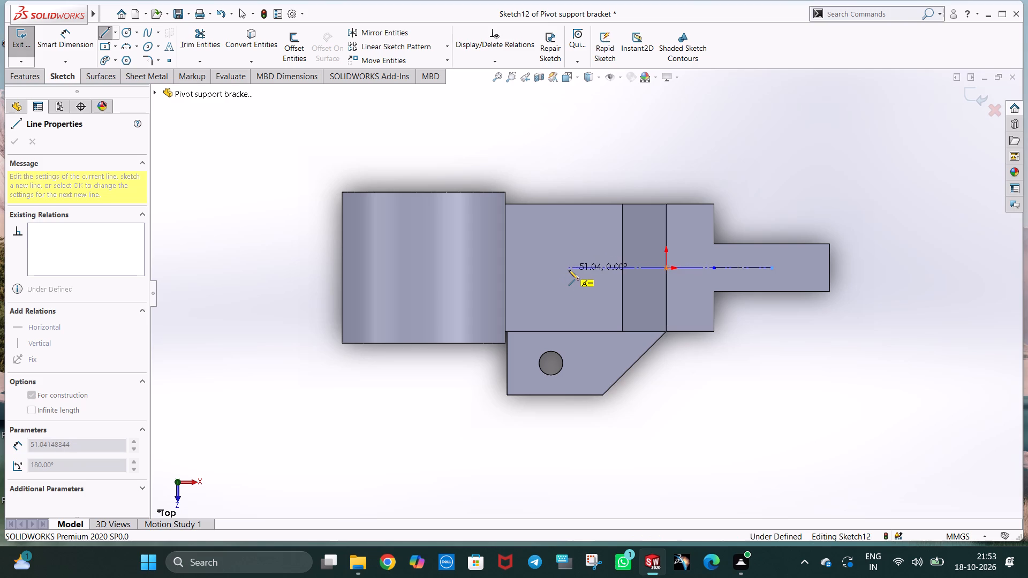
{"action": "type", "text": "51"}
{"action": "key", "text": "Return"}
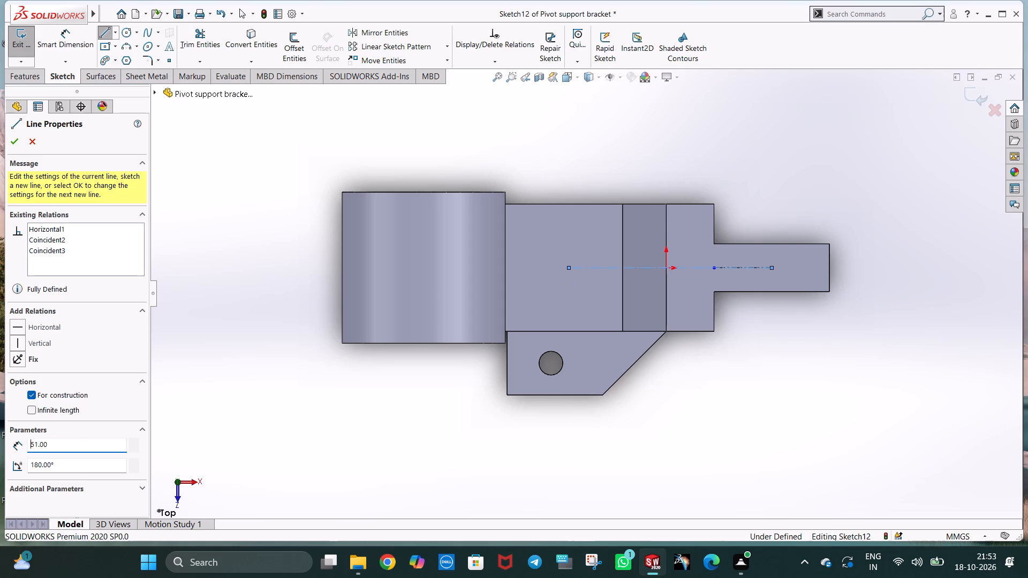
{"action": "key", "text": "Escape"}
{"action": "key", "text": "Escape"}
{"action": "left_click", "coordinate": [789, 337]}
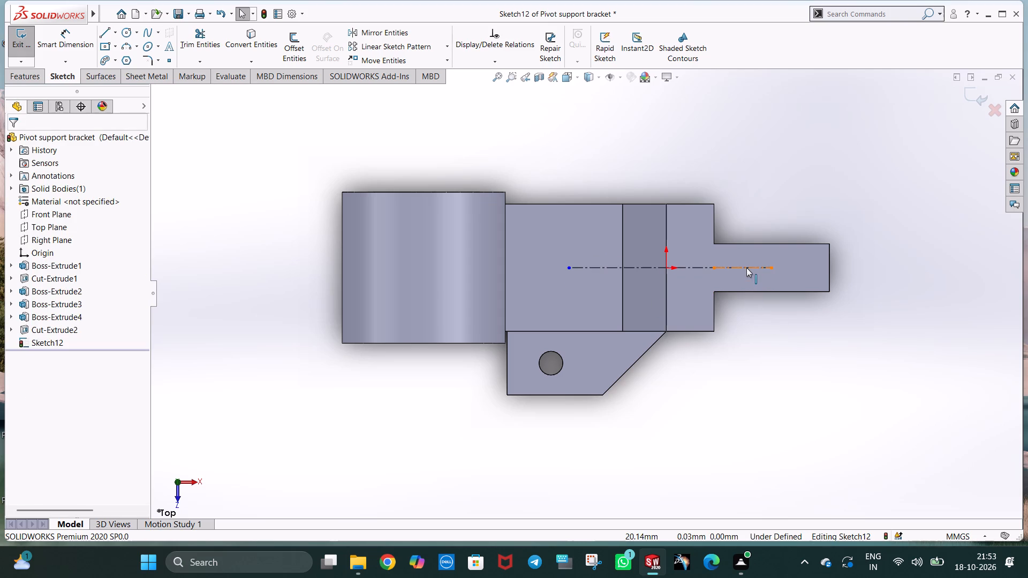
Delete the short centreline on the narrow end tab, leaving only the 51 mm centreline.
{"action": "left_click", "coordinate": [746, 268]}
{"action": "key", "text": "Delete"}
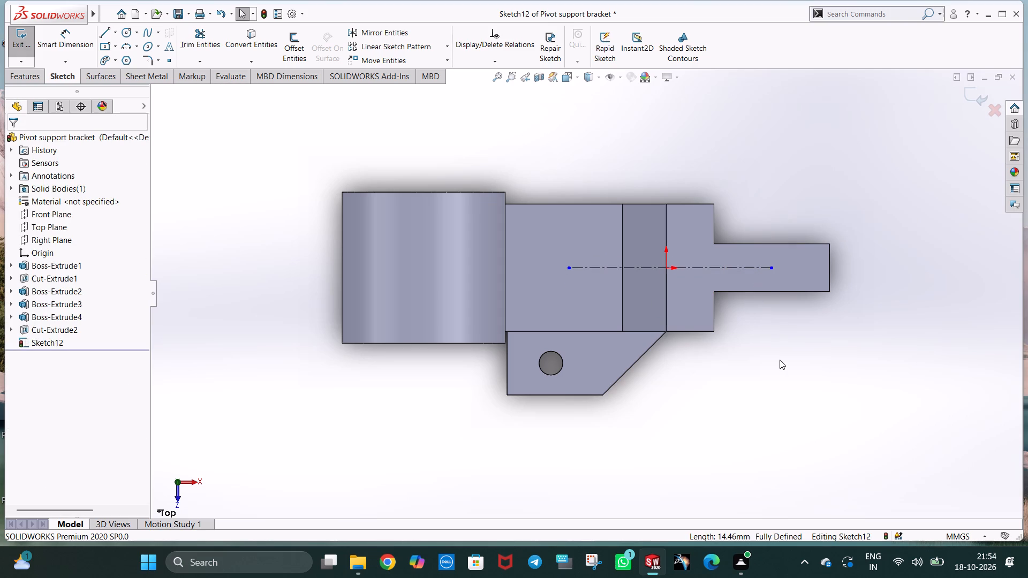
{"action": "left_click", "coordinate": [780, 360]}
Sketch a 12.5 mm radius circle centred on the 51 mm centreline's end on the arm's flat top face.
{"action": "left_click", "coordinate": [124, 34]}
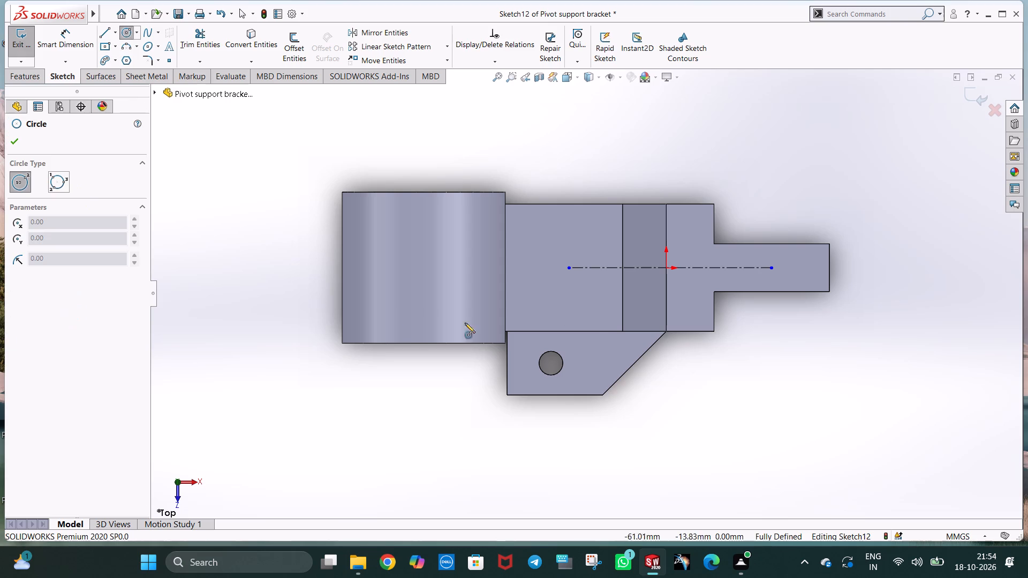
{"action": "left_click", "coordinate": [568, 269]}
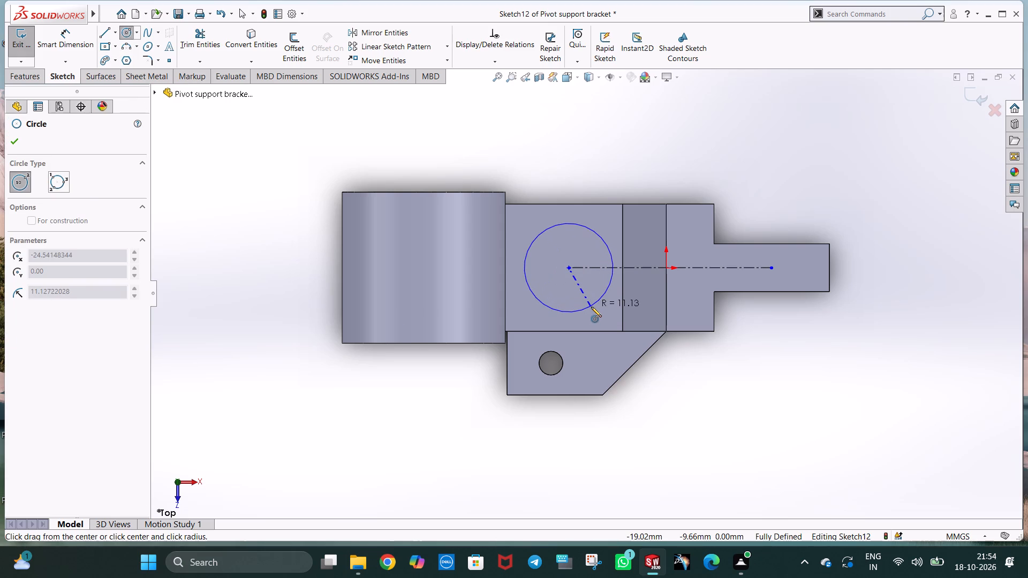
{"action": "left_click", "coordinate": [591, 307]}
{"action": "type", "text": "12.5"}
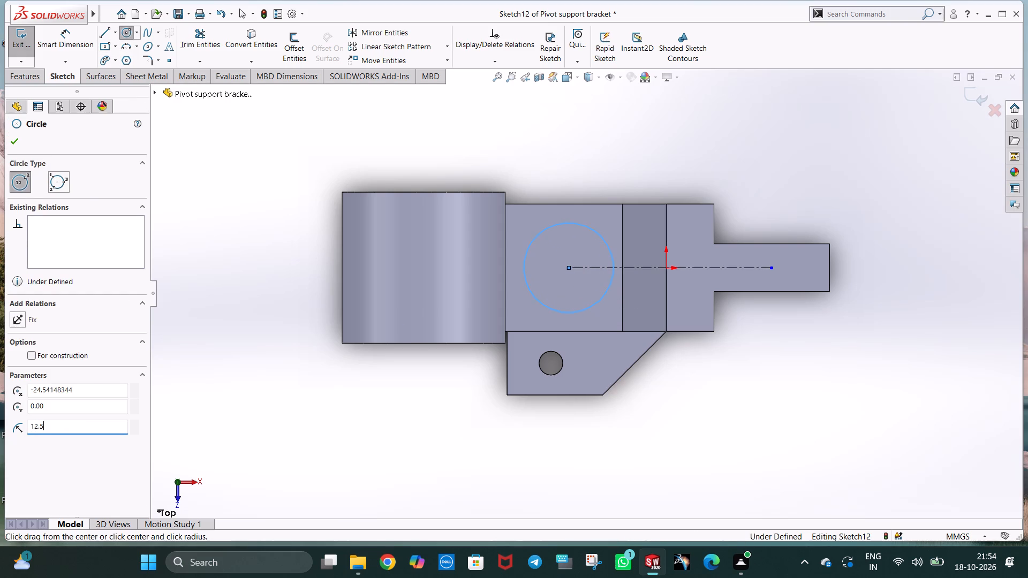
{"action": "key", "text": "Return"}
{"action": "key", "text": "Escape"}
{"action": "key", "text": "Escape"}
{"action": "key", "text": "Escape"}
{"action": "left_click", "coordinate": [746, 405]}
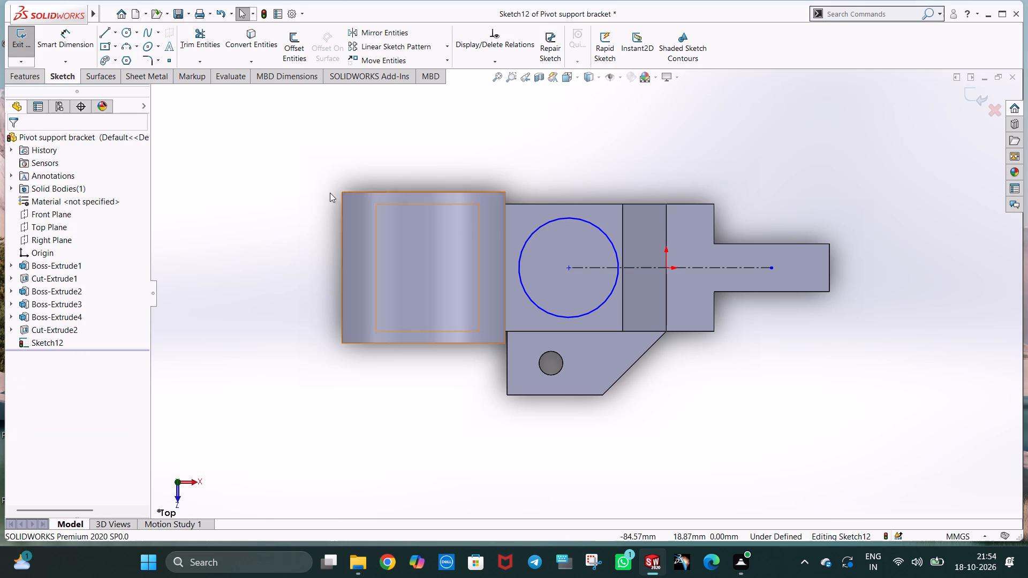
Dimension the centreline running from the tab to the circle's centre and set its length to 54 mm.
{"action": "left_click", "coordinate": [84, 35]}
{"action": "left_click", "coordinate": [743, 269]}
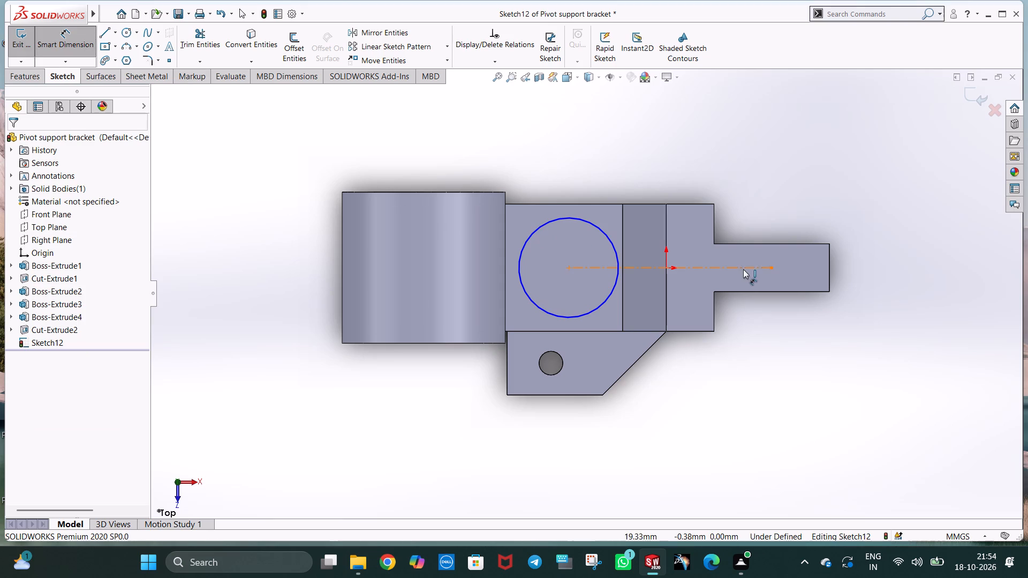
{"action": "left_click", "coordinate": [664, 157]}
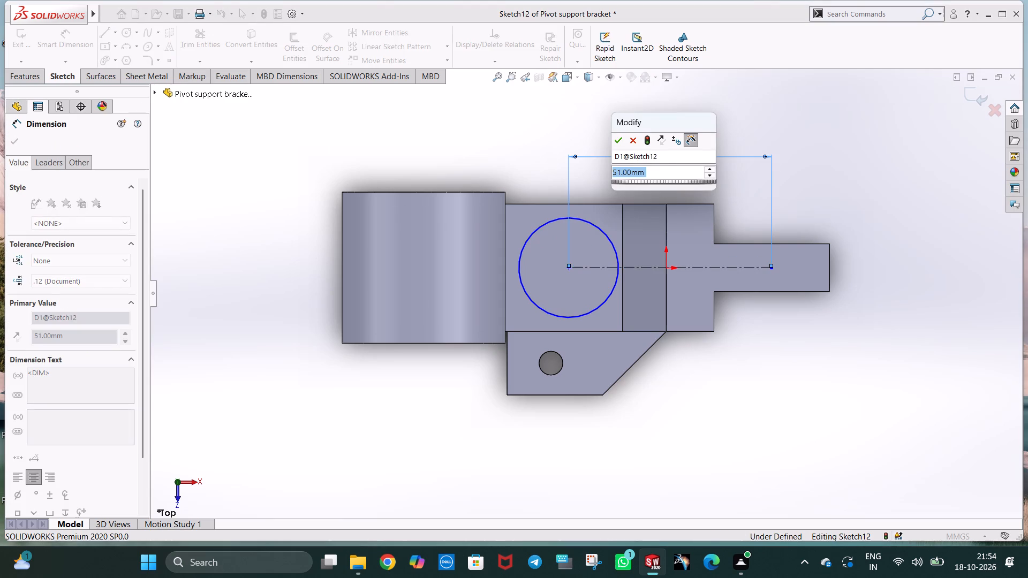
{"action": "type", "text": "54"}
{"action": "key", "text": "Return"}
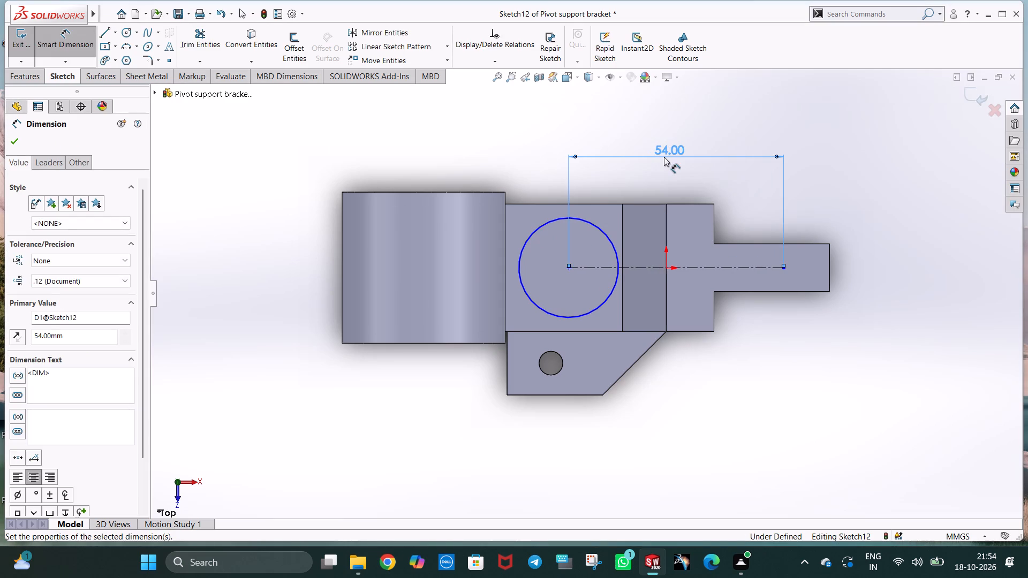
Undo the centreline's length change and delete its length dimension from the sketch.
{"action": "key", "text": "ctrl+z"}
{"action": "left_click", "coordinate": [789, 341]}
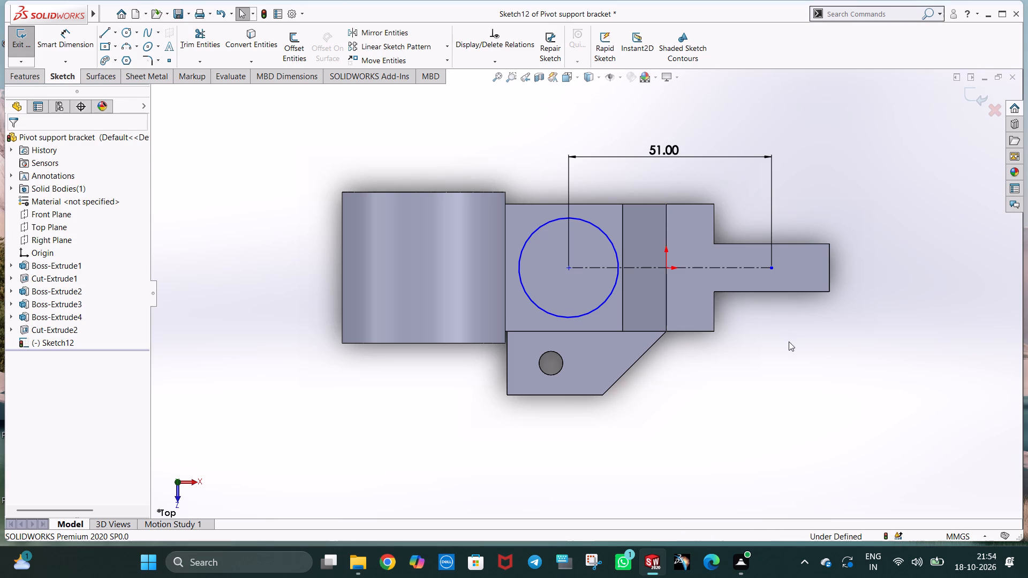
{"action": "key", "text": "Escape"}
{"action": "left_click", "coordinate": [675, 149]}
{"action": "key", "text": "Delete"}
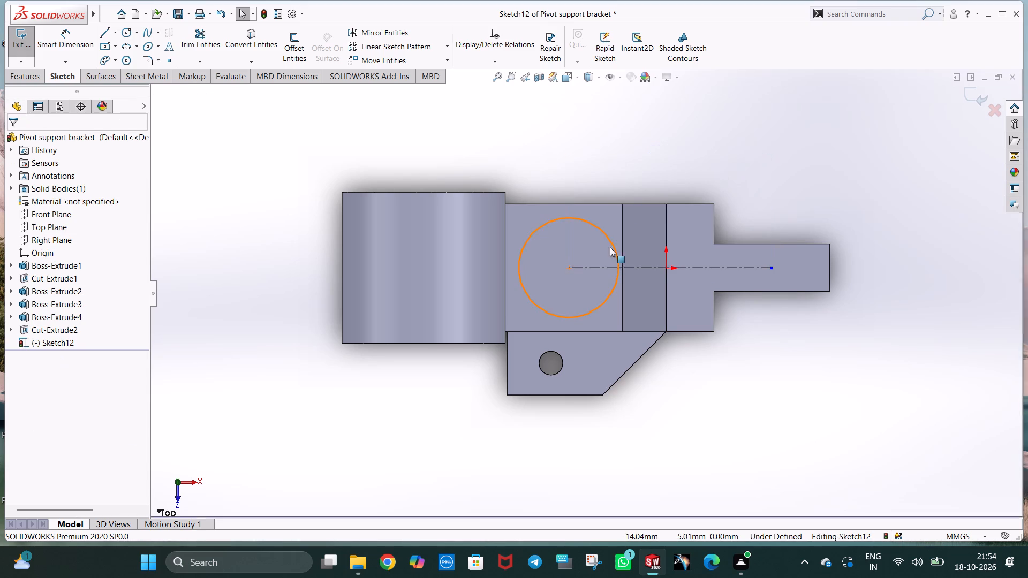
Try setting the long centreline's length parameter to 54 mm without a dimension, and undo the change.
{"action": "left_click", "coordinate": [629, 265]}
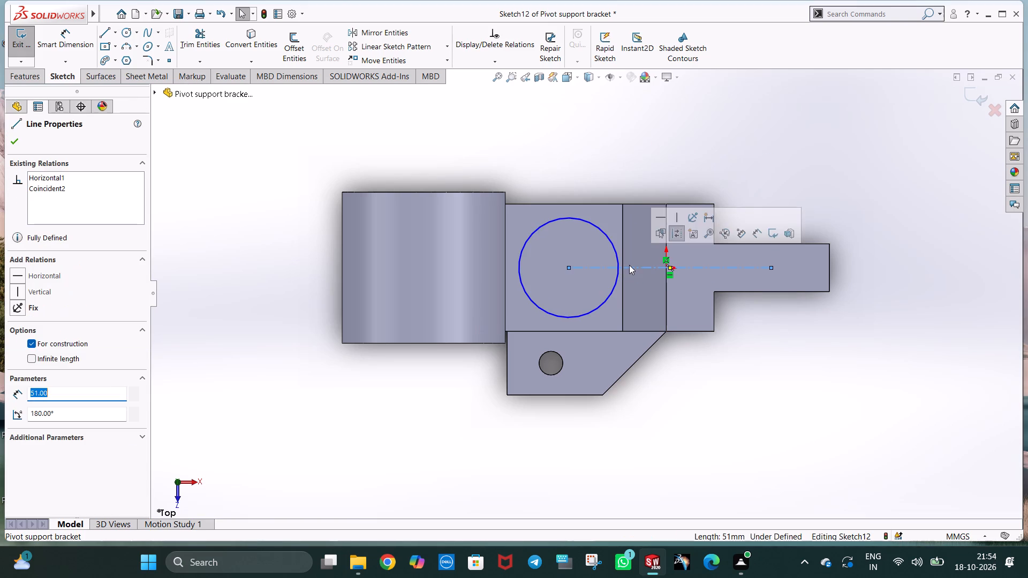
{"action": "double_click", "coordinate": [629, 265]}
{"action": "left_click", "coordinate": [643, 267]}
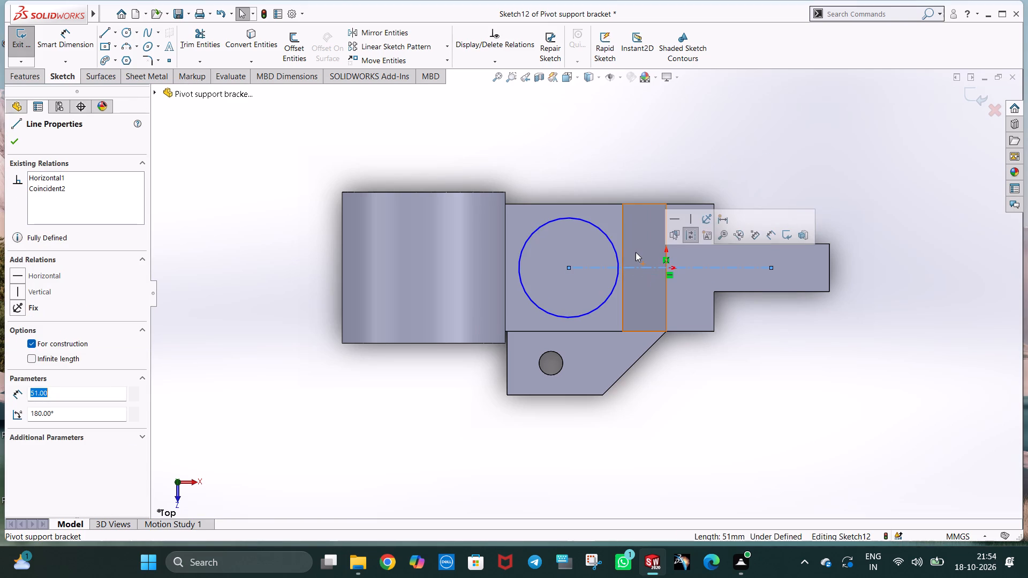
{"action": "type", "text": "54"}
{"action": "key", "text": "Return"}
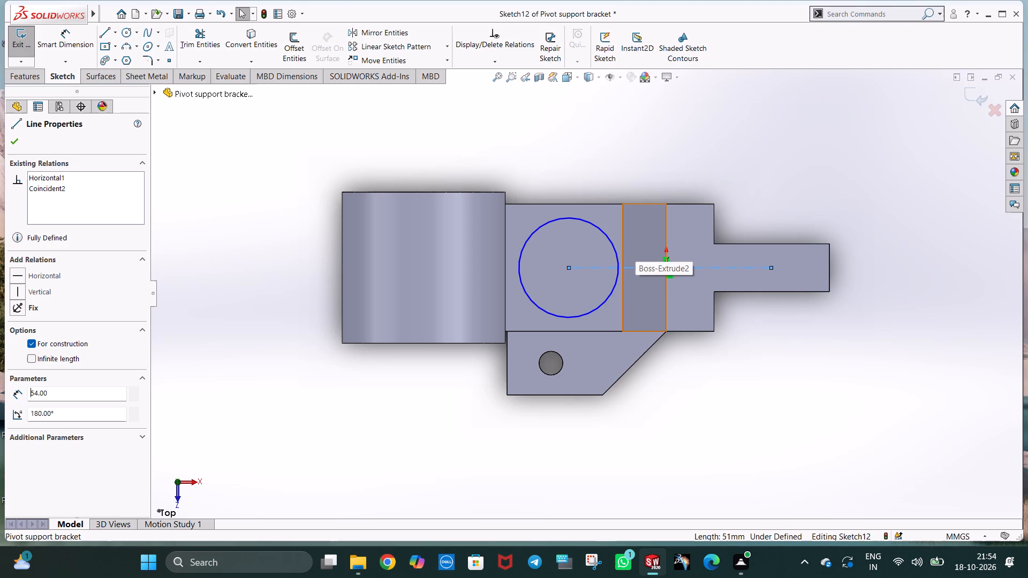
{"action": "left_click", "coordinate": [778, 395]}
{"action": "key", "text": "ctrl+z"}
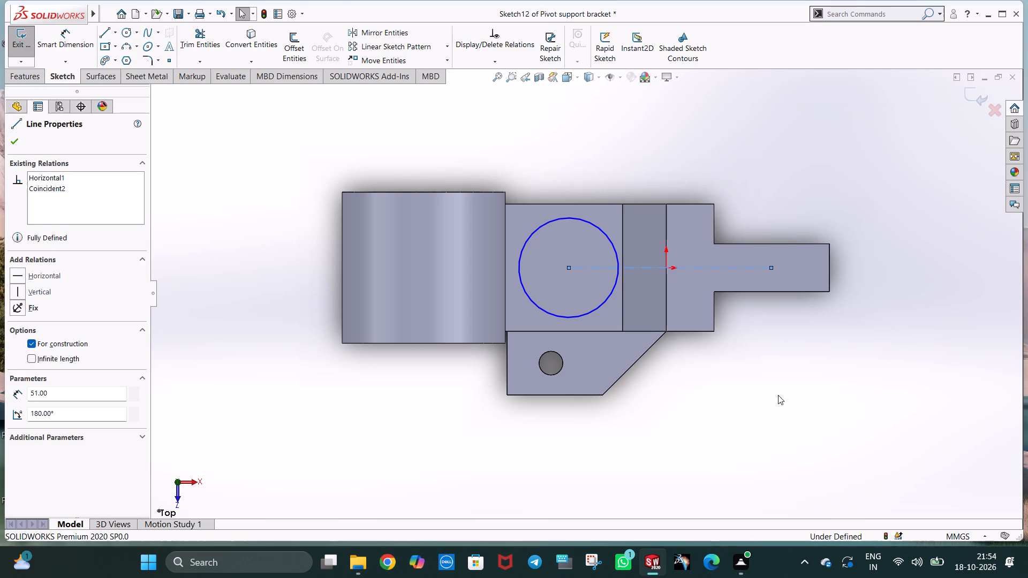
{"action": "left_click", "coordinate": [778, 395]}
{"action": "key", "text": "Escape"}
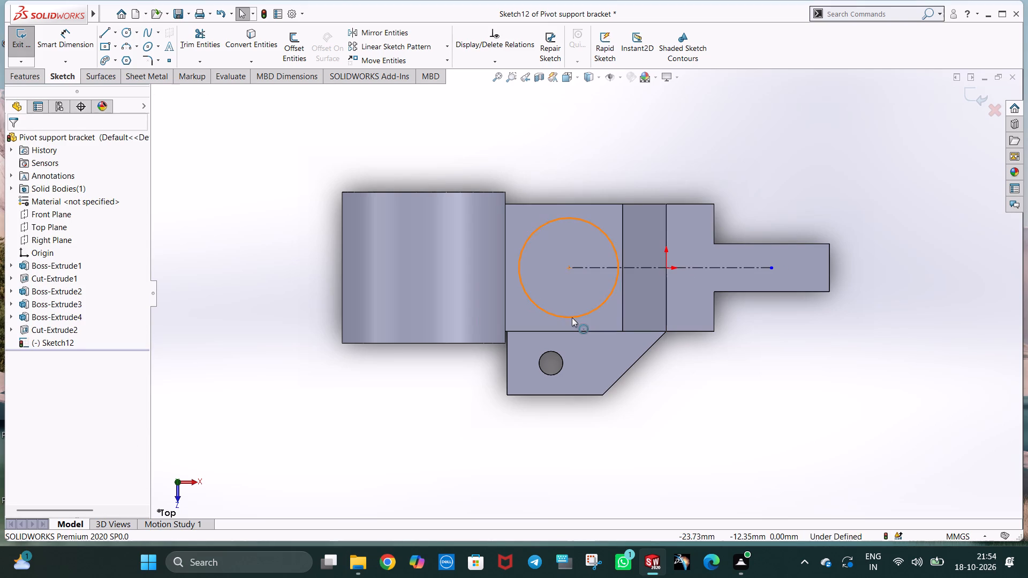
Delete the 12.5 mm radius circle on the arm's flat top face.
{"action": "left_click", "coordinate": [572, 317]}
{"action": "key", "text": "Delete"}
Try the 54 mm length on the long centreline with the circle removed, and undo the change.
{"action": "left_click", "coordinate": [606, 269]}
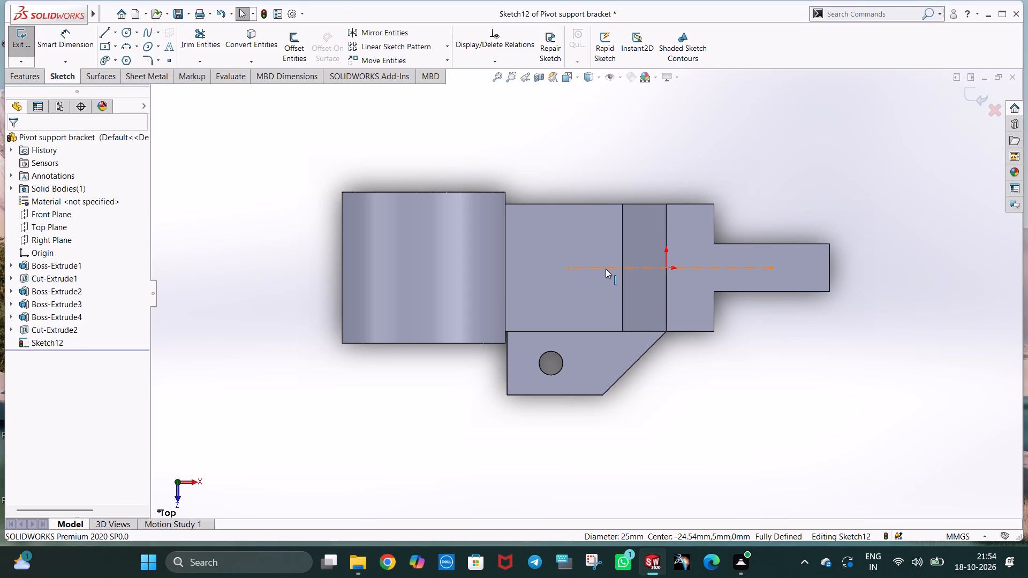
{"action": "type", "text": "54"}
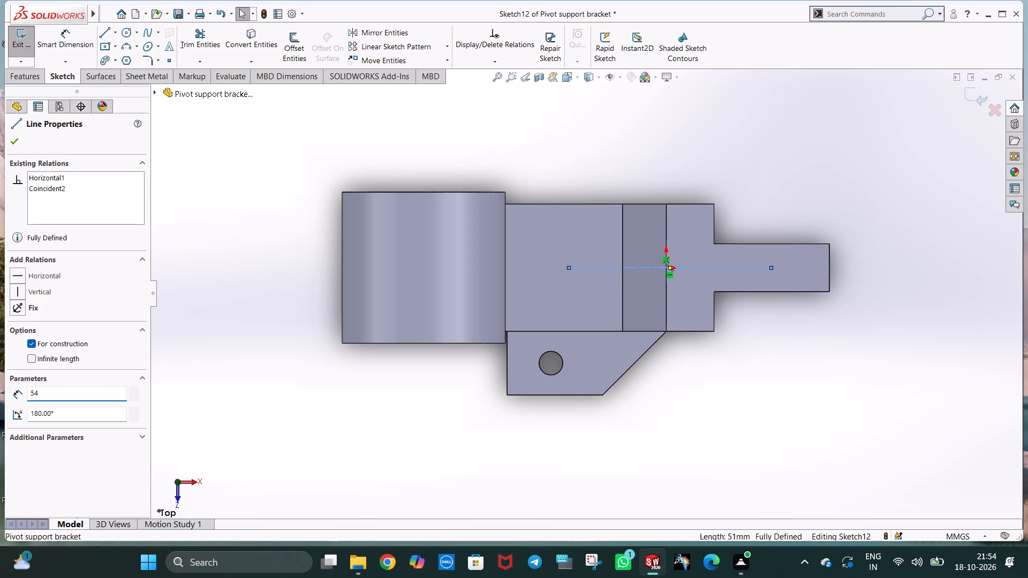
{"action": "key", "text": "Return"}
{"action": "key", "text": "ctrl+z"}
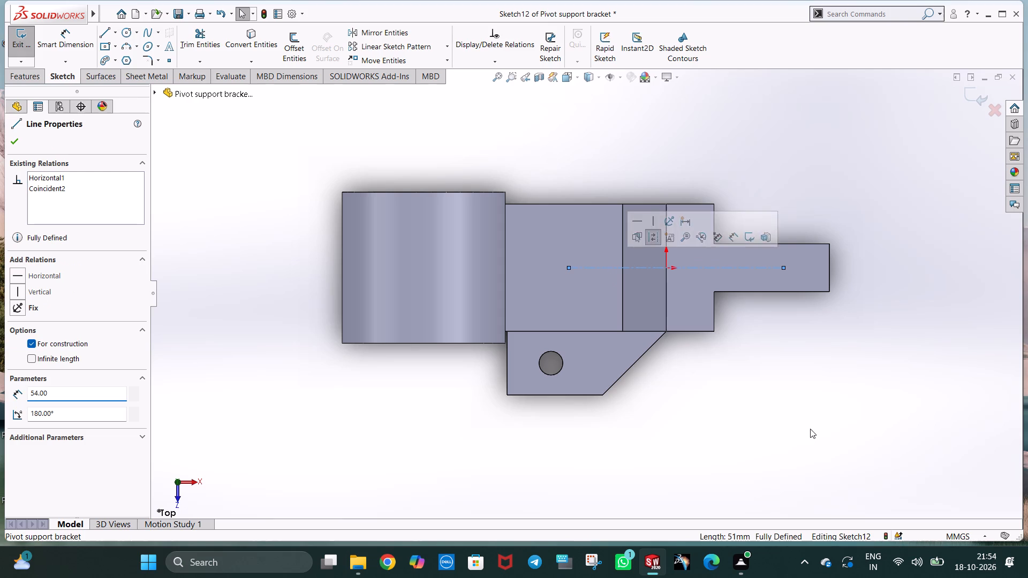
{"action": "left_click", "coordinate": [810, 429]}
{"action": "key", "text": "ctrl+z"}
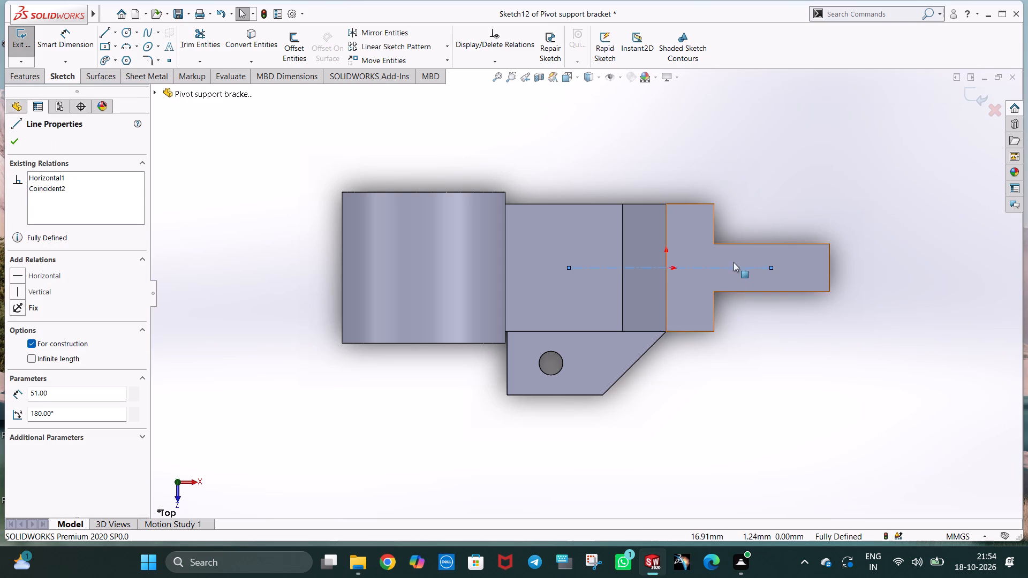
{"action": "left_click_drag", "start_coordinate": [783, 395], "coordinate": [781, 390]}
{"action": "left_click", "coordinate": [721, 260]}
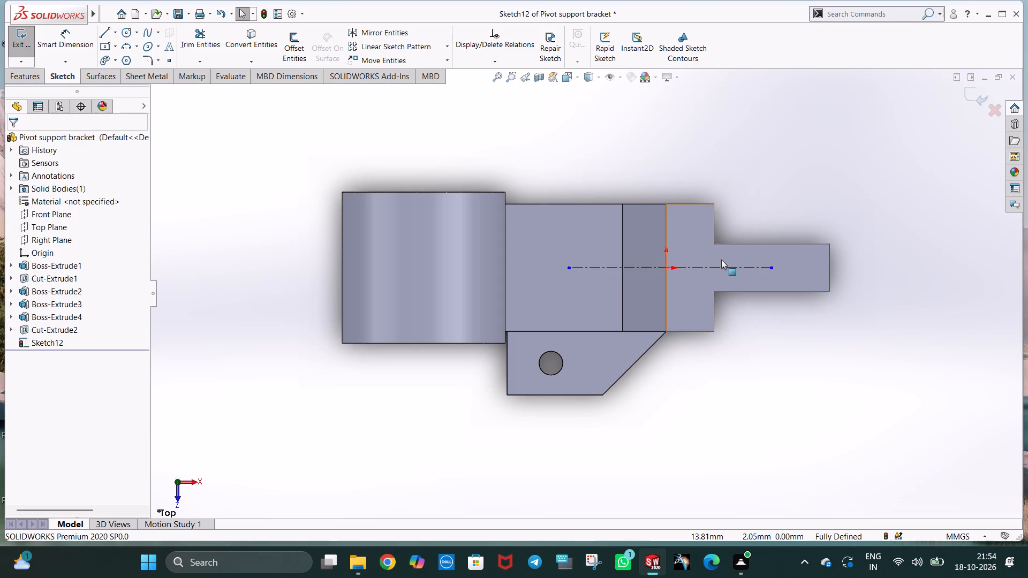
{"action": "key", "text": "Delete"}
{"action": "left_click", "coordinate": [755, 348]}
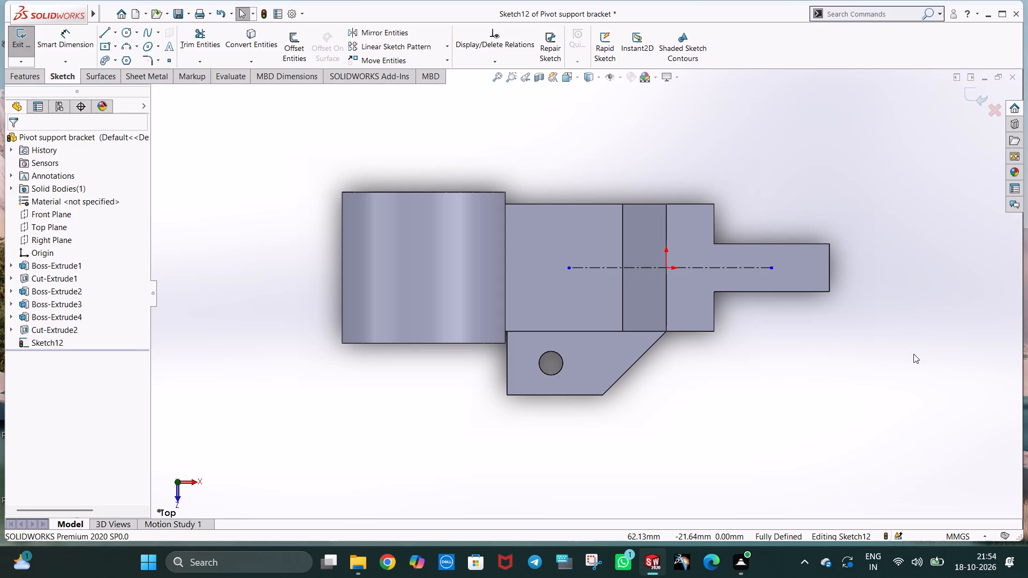
Undo the recent sketch edits back to the two centrelines, before the short one's deletion and the circle's creation.
{"action": "key", "text": "ctrl+z"}
{"action": "key", "text": "ctrl+z"}
{"action": "key", "text": "ctrl+z"}
{"action": "key", "text": "ctrl+z"}
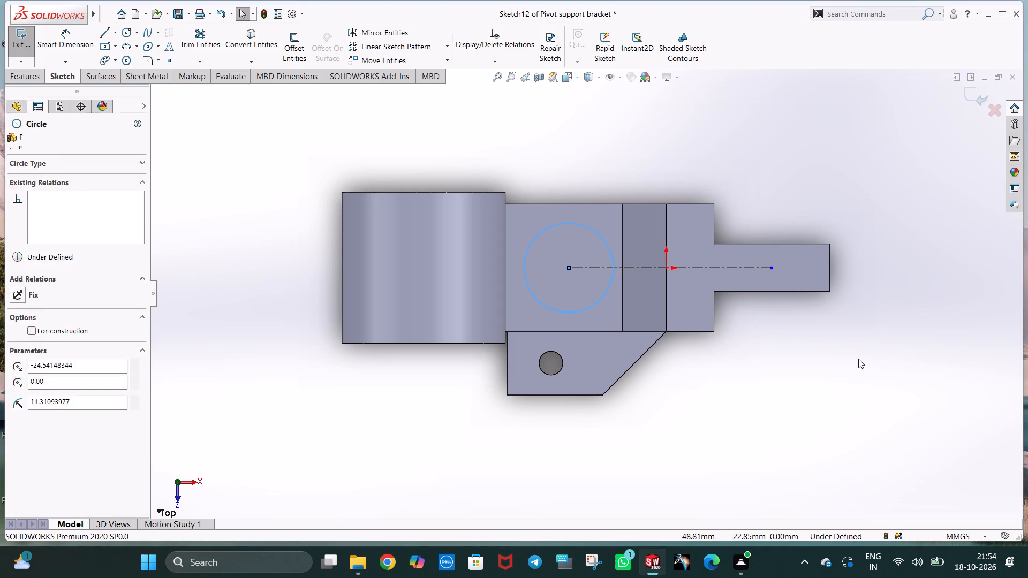
{"action": "key", "text": "ctrl+z"}
{"action": "key", "text": "ctrl+z"}
{"action": "left_click", "coordinate": [833, 366]}
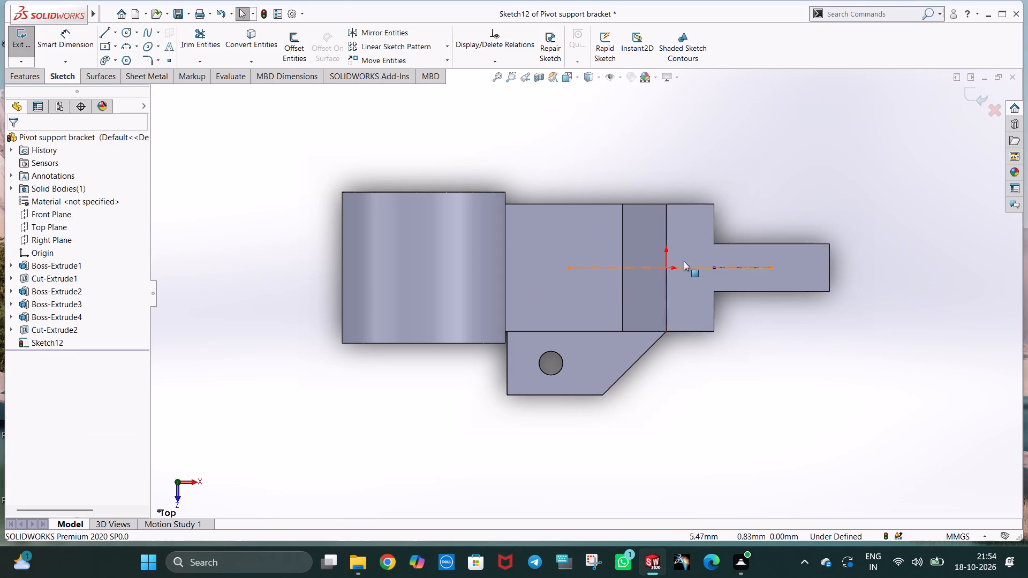
Delete the 51 mm centreline, keeping the short centreline on the narrow end tab.
{"action": "left_click", "coordinate": [677, 268]}
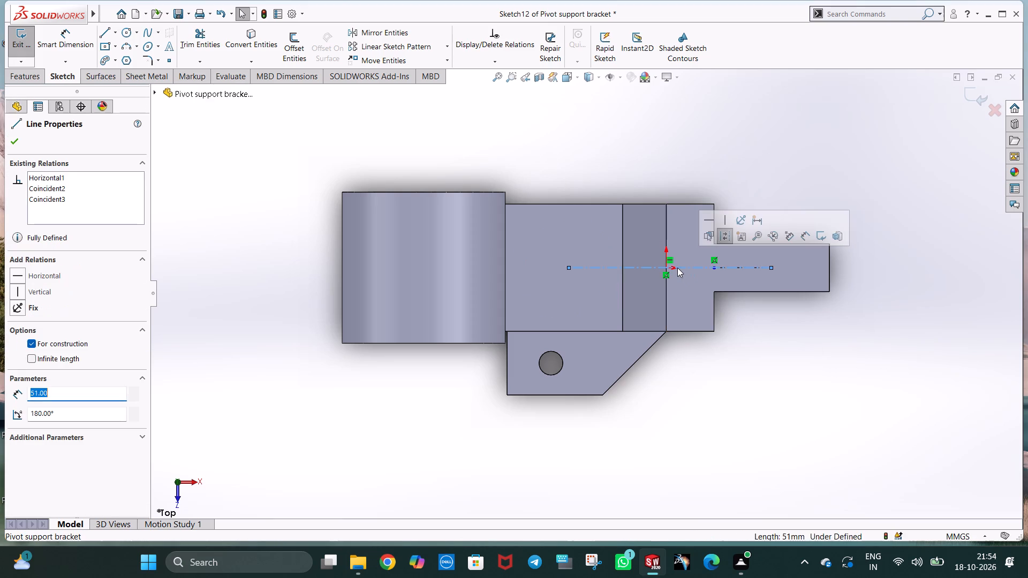
{"action": "key", "text": "Delete"}
{"action": "left_click", "coordinate": [815, 342]}
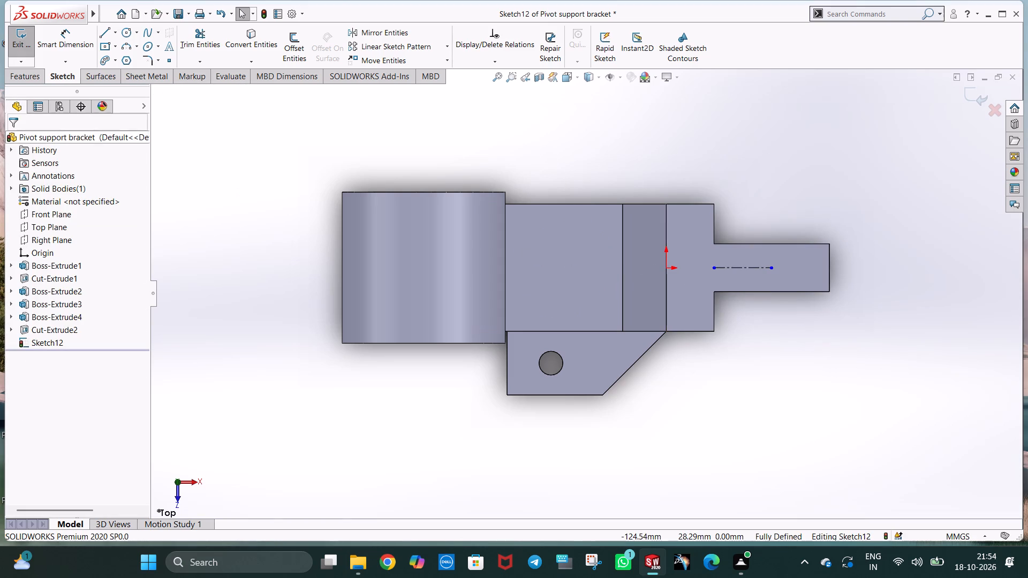
Sketch a 54 mm horizontal centreline from the short centreline's outer end, through the origin, onto the arm's flat top face.
{"action": "left_click", "coordinate": [117, 35]}
{"action": "left_click", "coordinate": [124, 64]}
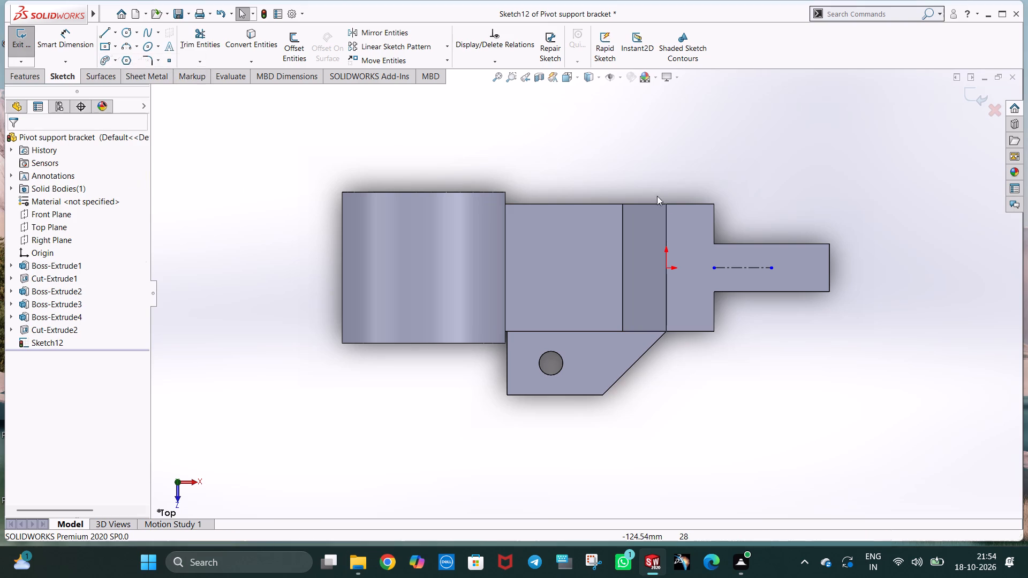
{"action": "left_click", "coordinate": [771, 268]}
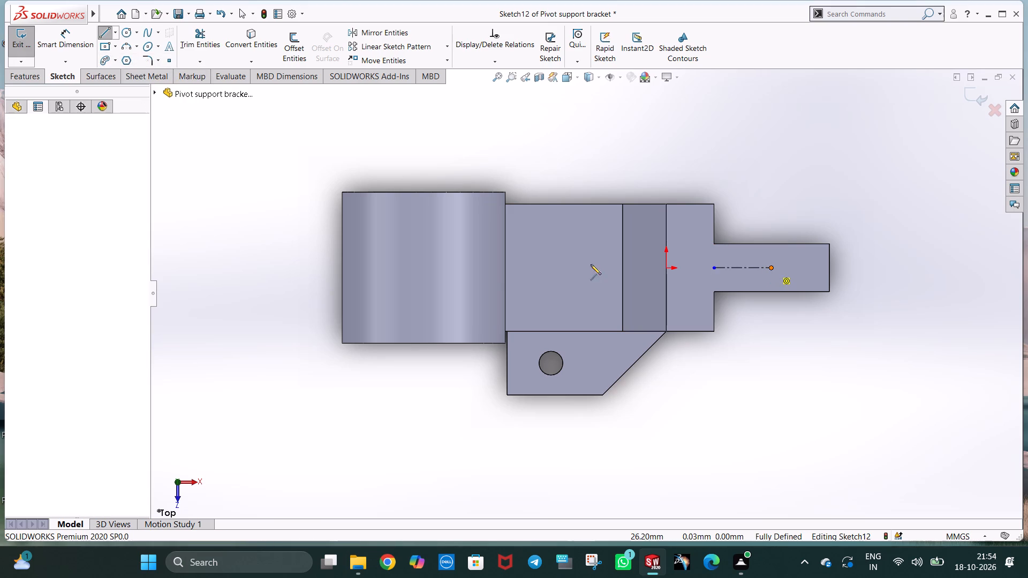
{"action": "left_click", "coordinate": [546, 268]}
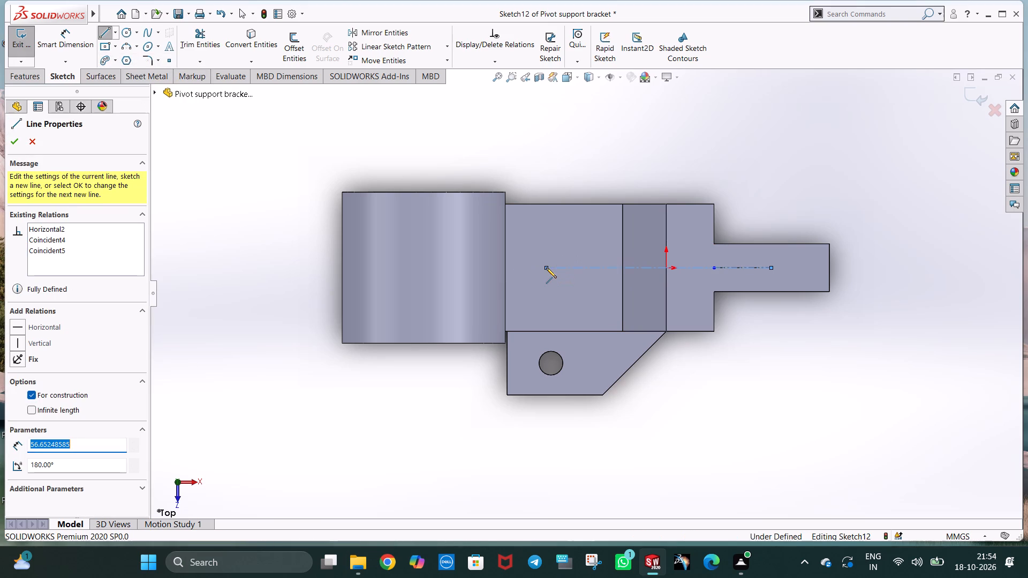
{"action": "type", "text": "54"}
{"action": "key", "text": "Return"}
{"action": "key", "text": "Escape"}
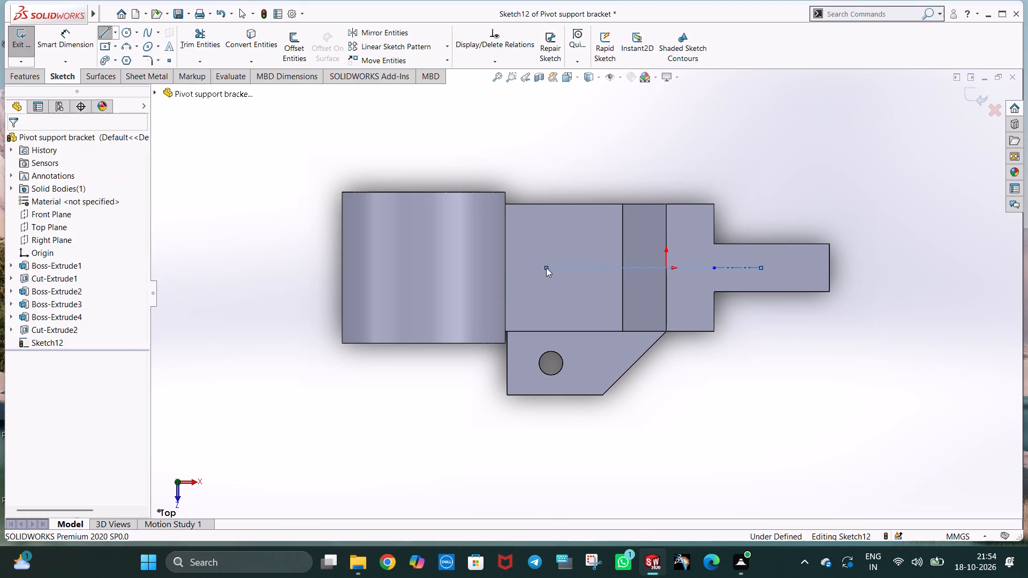
{"action": "key", "text": "Escape"}
{"action": "left_click", "coordinate": [595, 440]}
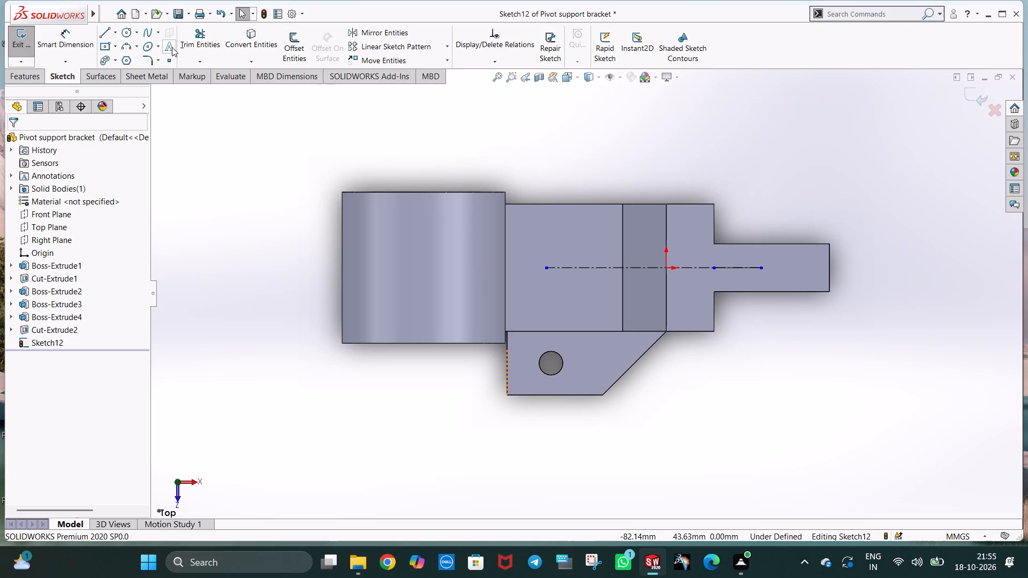
Sketch a 12.5 mm radius circle centred on the 54 mm centreline's end on the arm's flat top face.
{"action": "left_click", "coordinate": [127, 35]}
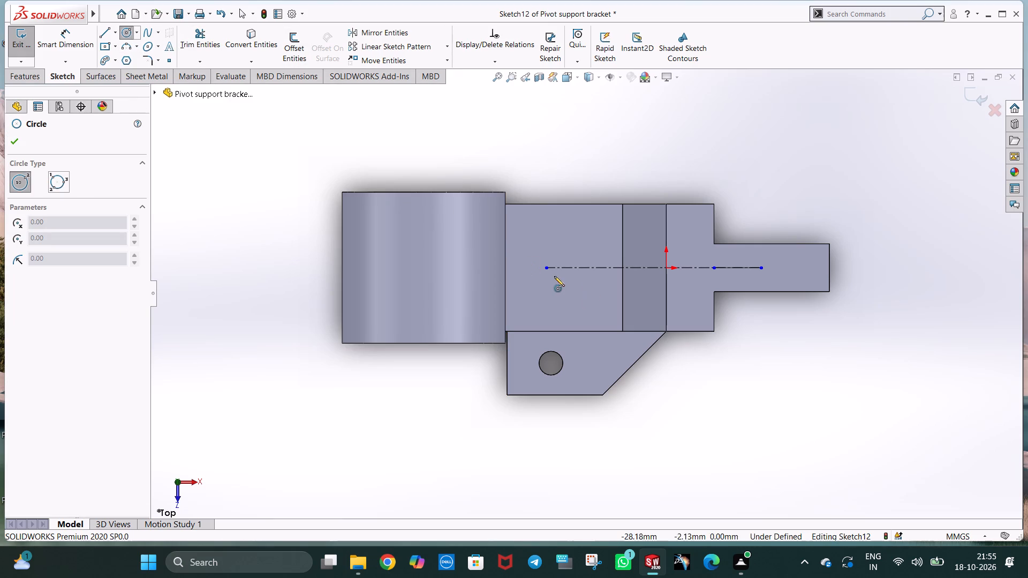
{"action": "left_click", "coordinate": [546, 268]}
{"action": "left_click", "coordinate": [576, 311]}
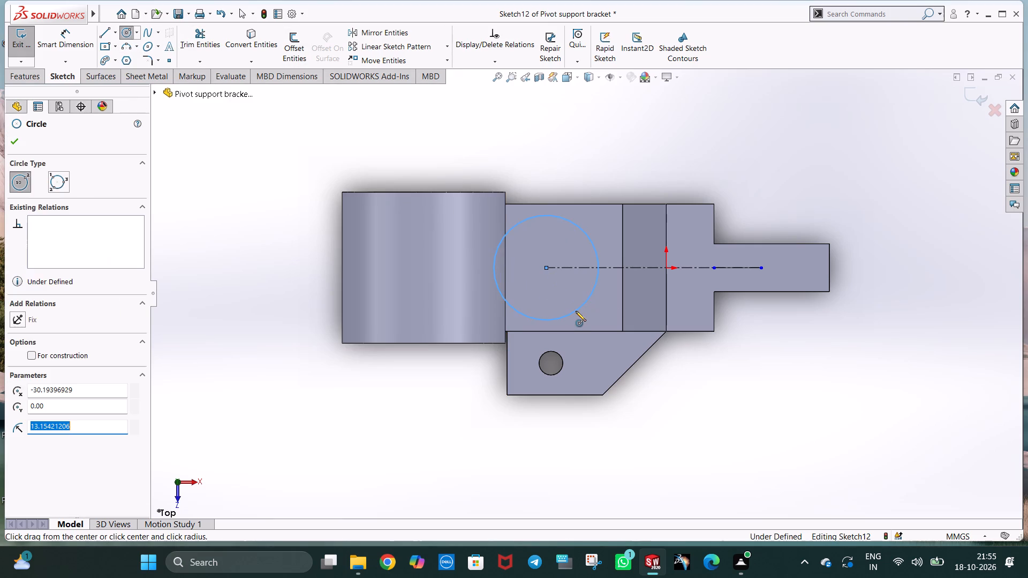
{"action": "middle_click_drag", "start_coordinate": [576, 311], "coordinate": [569, 169]}
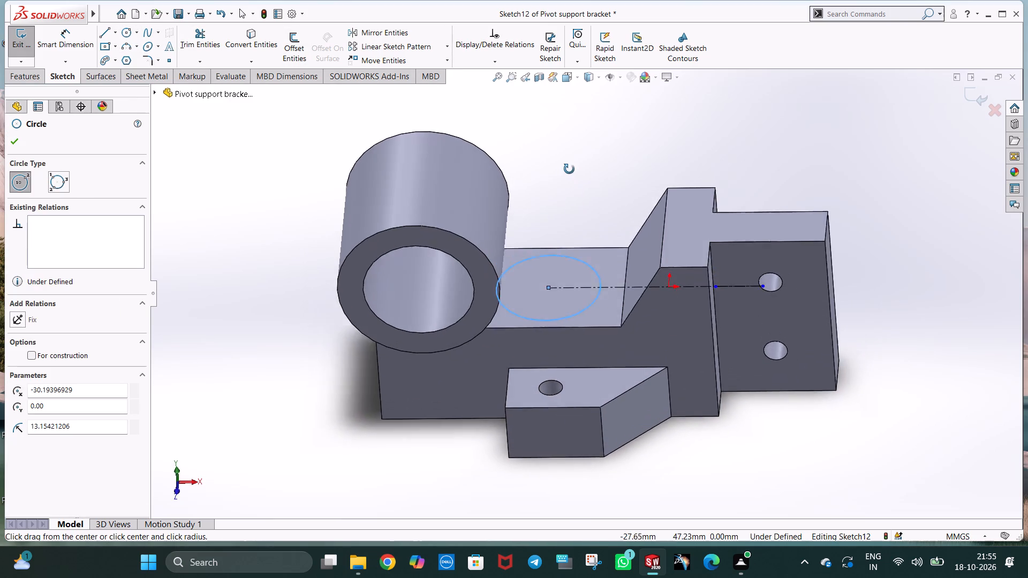
{"action": "middle_click_drag", "start_coordinate": [569, 169], "coordinate": [555, 169]}
{"action": "left_click", "coordinate": [560, 128]}
{"action": "key", "text": "Escape"}
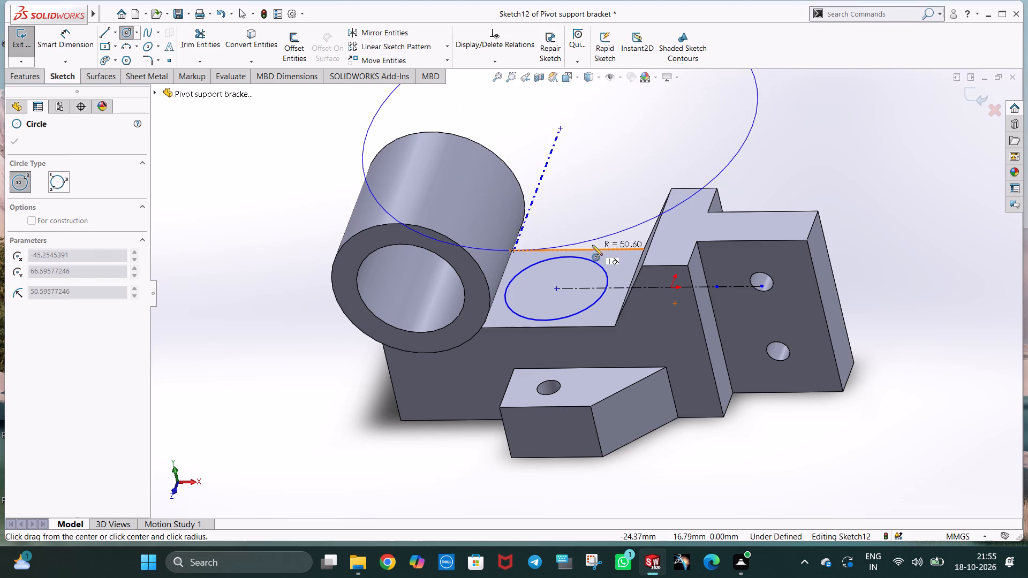
{"action": "left_click", "coordinate": [587, 257]}
{"action": "type", "text": "12.5"}
{"action": "key", "text": "Return"}
{"action": "key", "text": "Escape"}
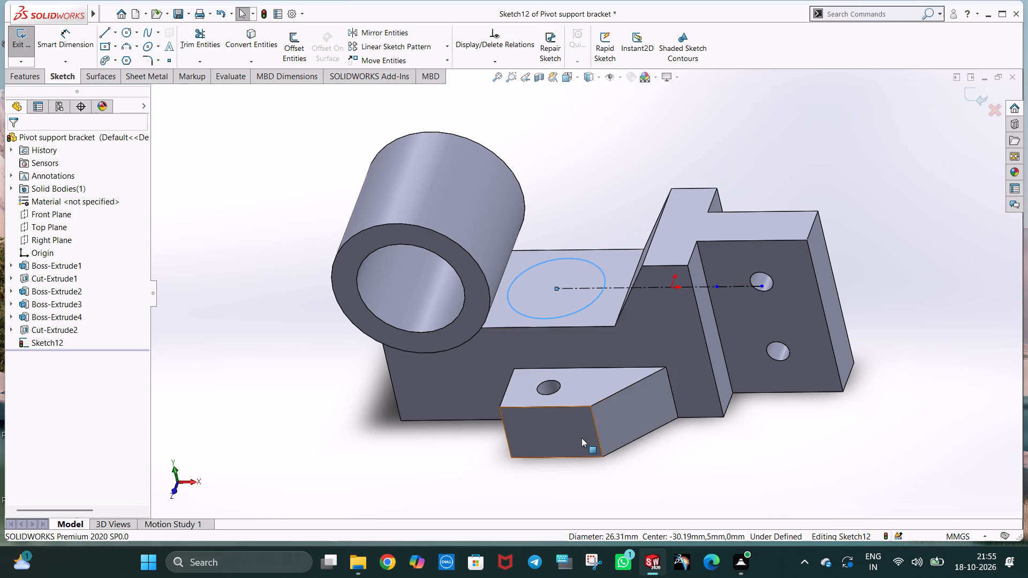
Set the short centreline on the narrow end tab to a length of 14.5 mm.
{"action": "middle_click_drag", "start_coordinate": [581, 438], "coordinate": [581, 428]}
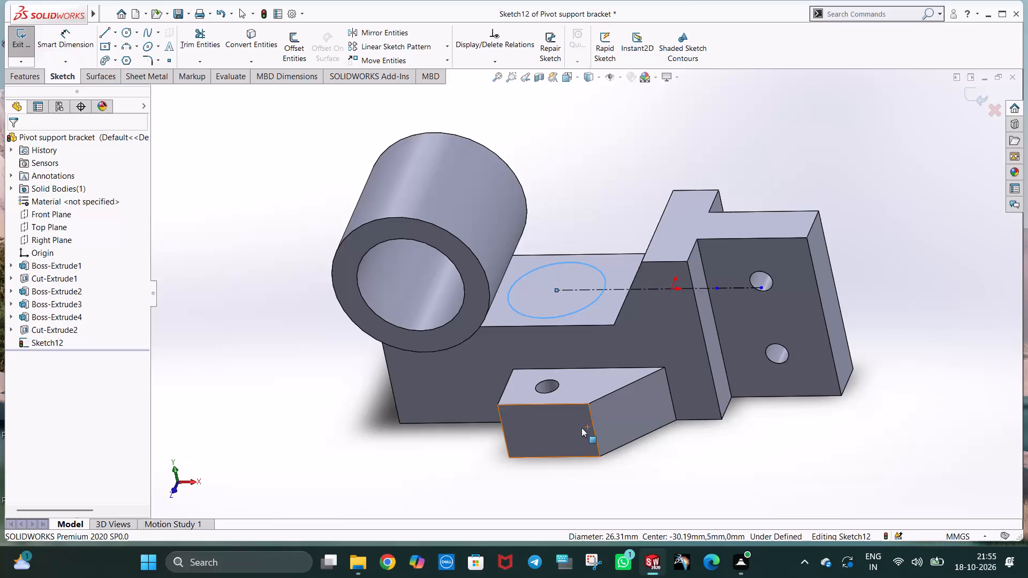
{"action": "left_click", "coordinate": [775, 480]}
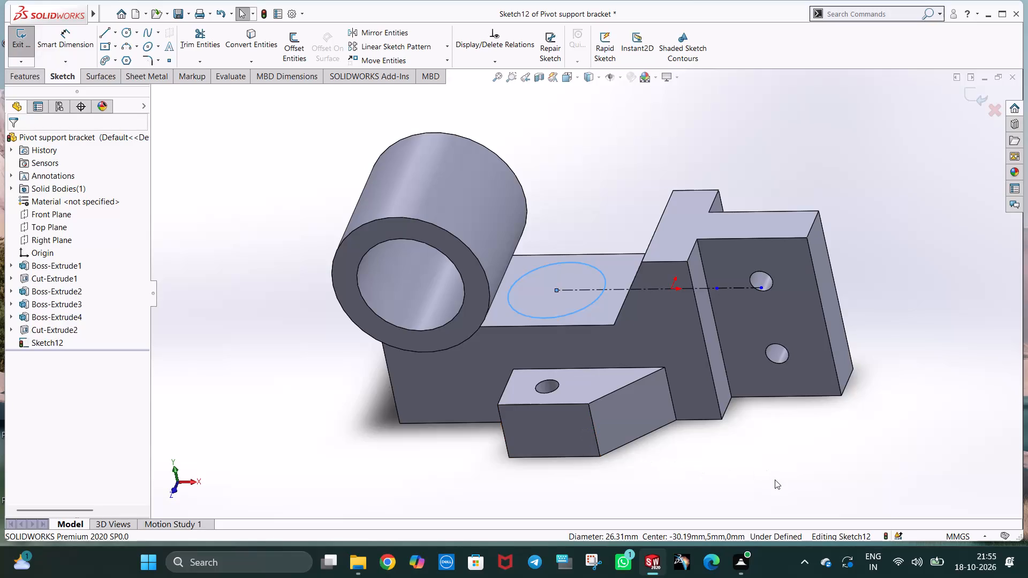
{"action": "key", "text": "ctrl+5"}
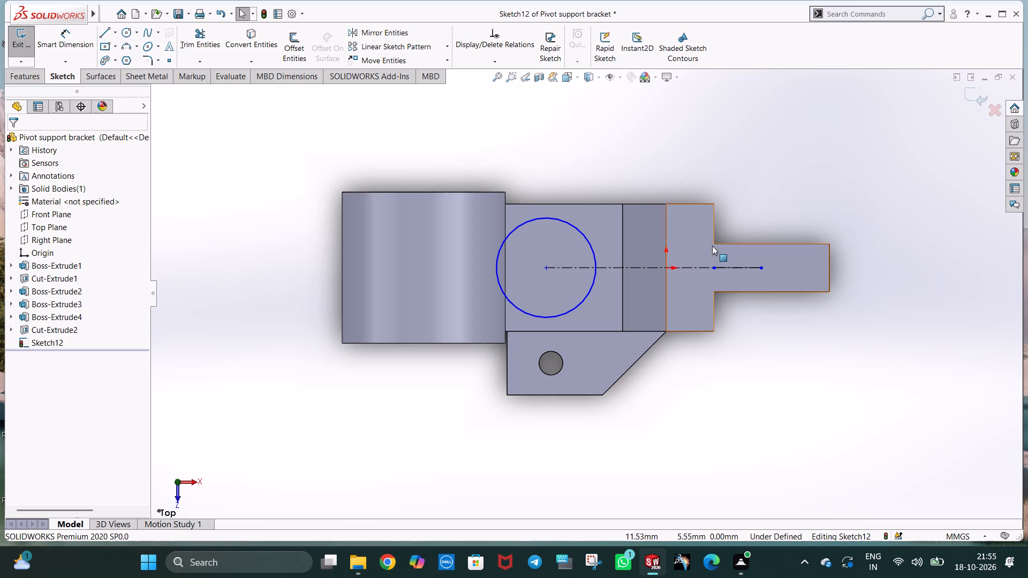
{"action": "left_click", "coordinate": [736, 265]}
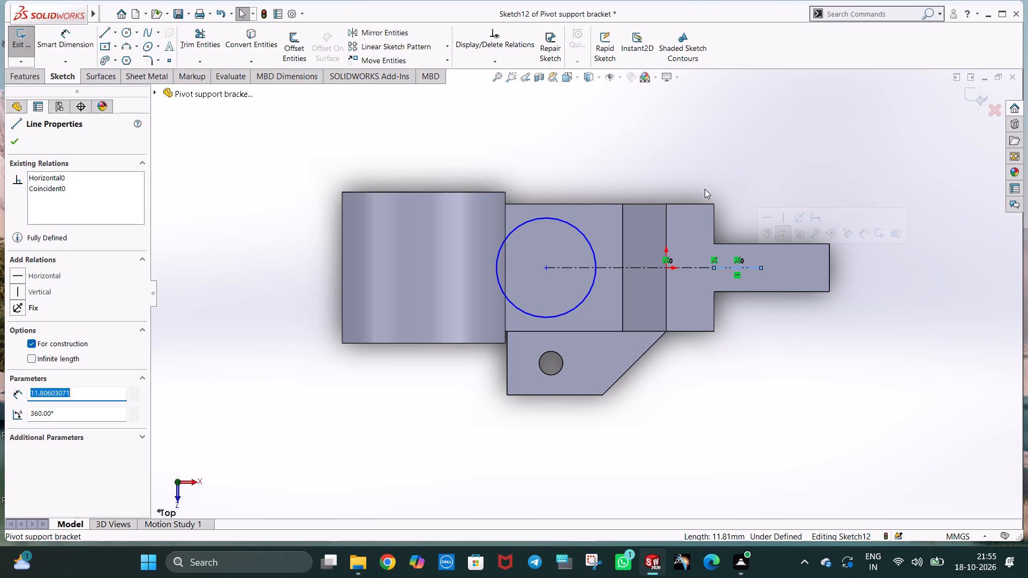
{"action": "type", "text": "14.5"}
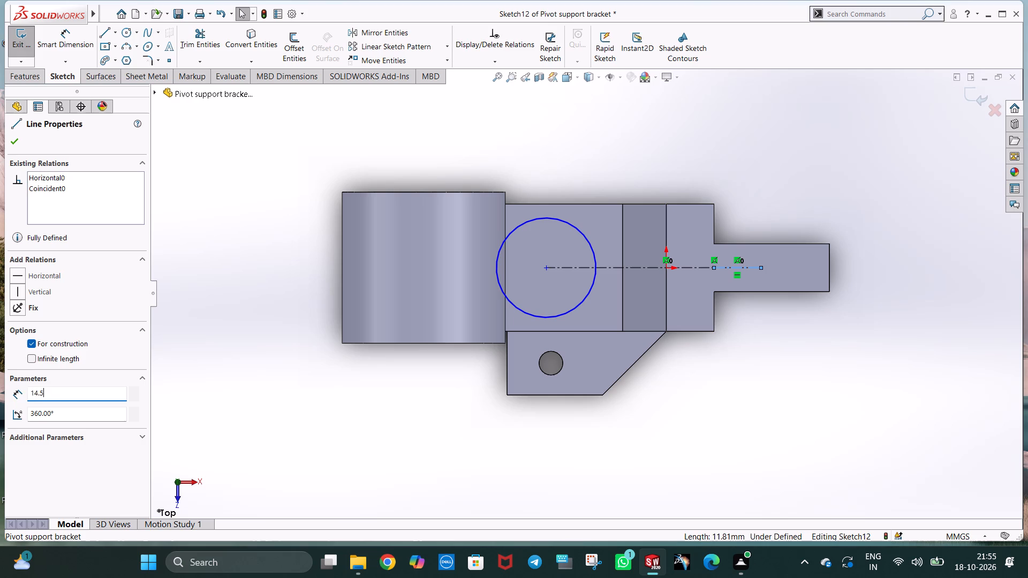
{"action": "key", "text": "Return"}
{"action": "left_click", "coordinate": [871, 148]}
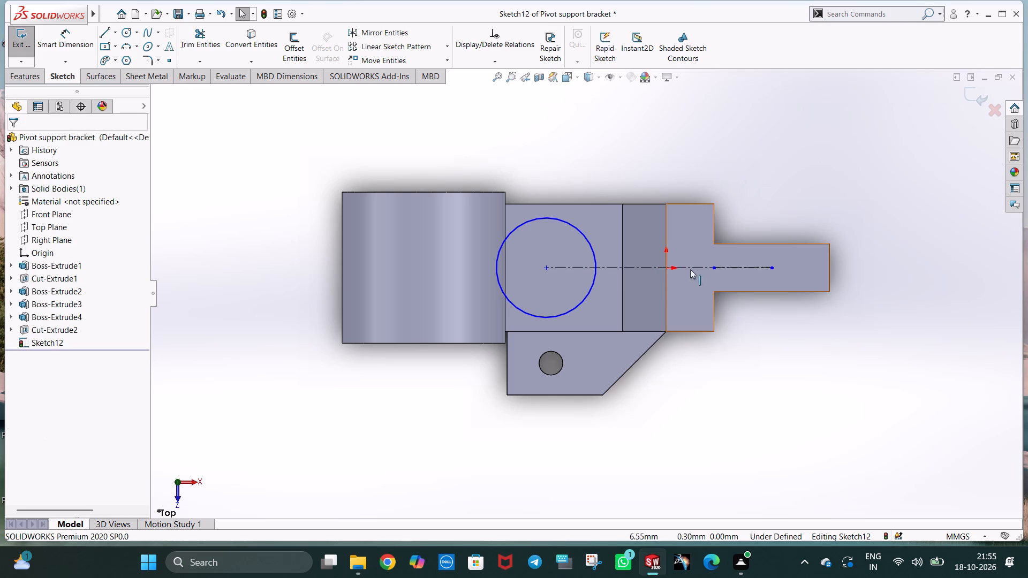
Delete the 12.5 mm radius circle and the long centreline it is centred on.
{"action": "left_click", "coordinate": [578, 301]}
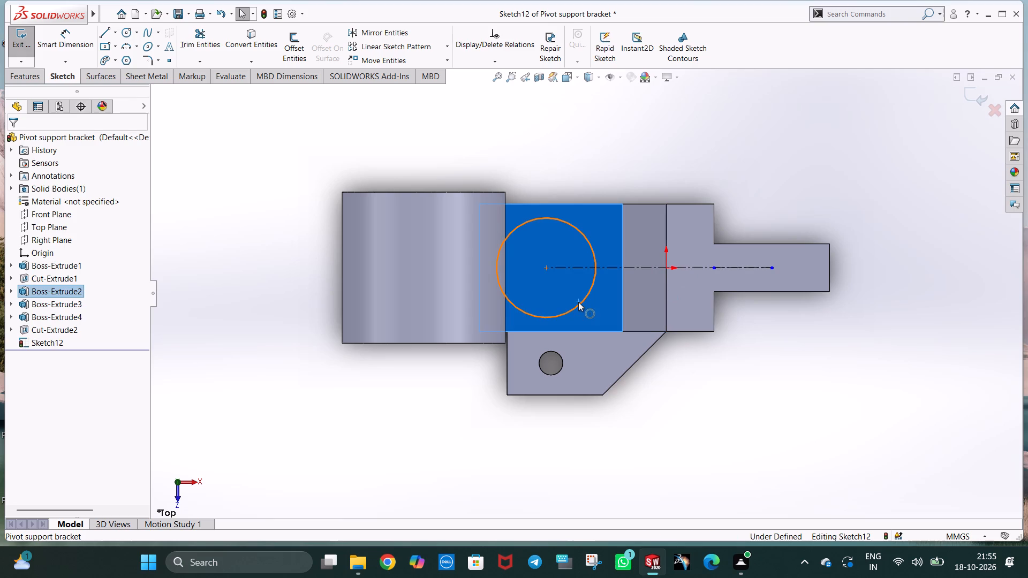
{"action": "left_click", "coordinate": [884, 371]}
{"action": "left_click", "coordinate": [587, 298]}
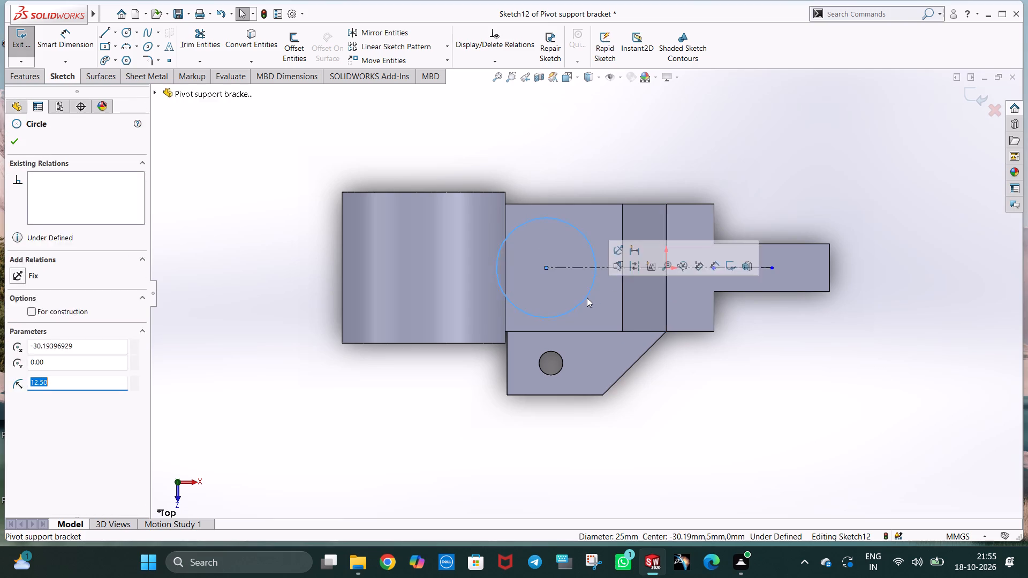
{"action": "key", "text": "Delete"}
{"action": "left_click", "coordinate": [598, 266]}
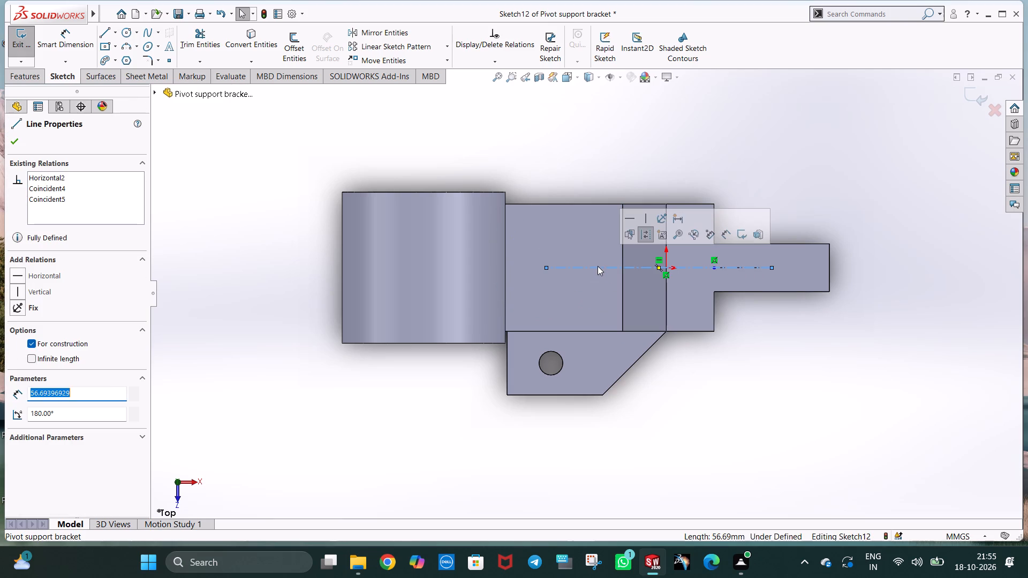
{"action": "key", "text": "Delete"}
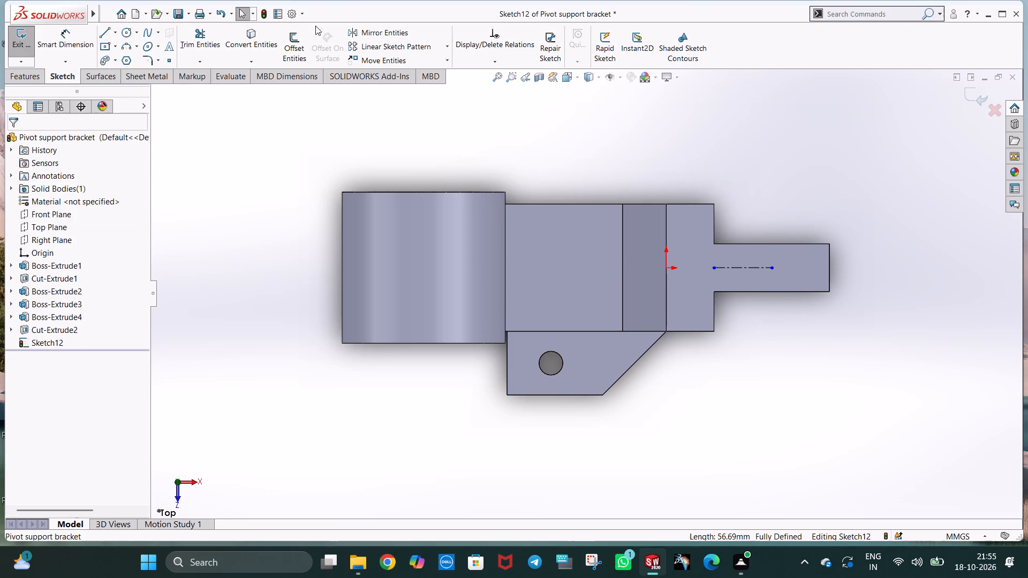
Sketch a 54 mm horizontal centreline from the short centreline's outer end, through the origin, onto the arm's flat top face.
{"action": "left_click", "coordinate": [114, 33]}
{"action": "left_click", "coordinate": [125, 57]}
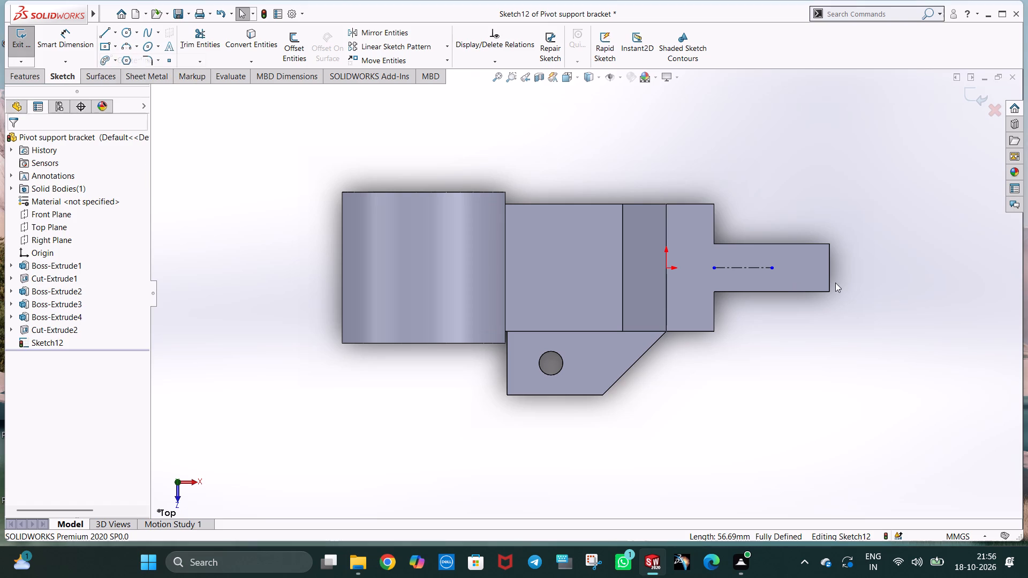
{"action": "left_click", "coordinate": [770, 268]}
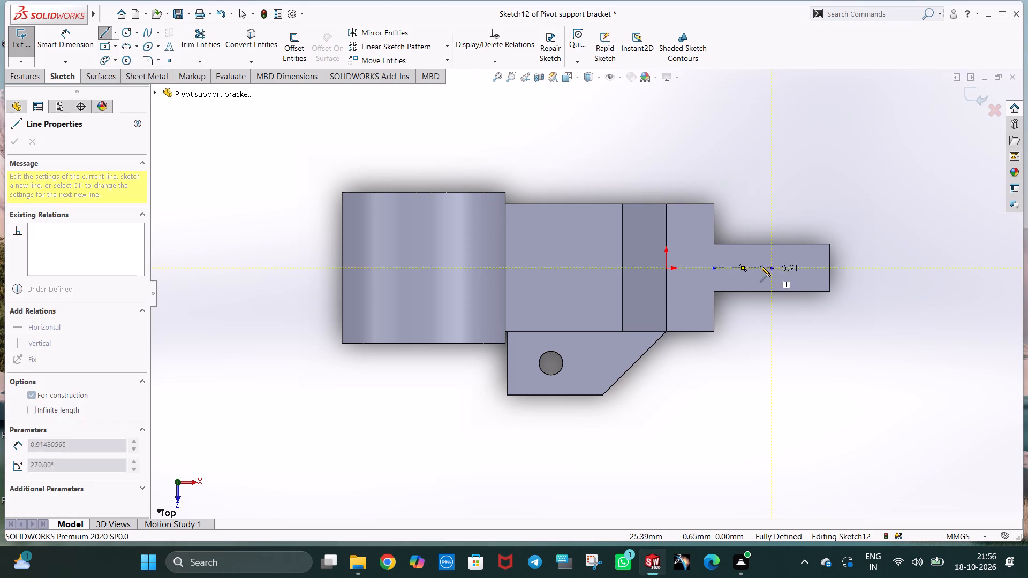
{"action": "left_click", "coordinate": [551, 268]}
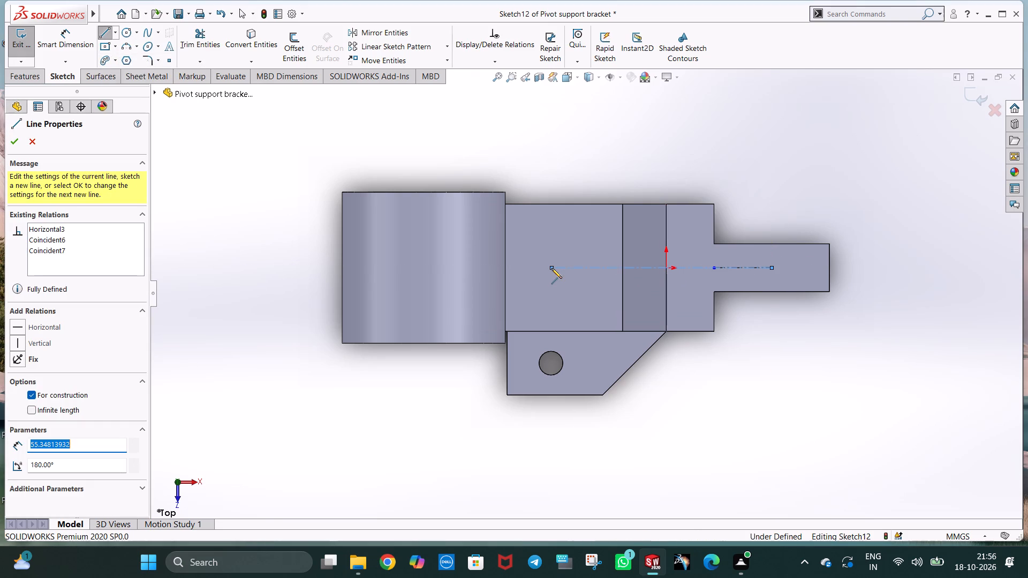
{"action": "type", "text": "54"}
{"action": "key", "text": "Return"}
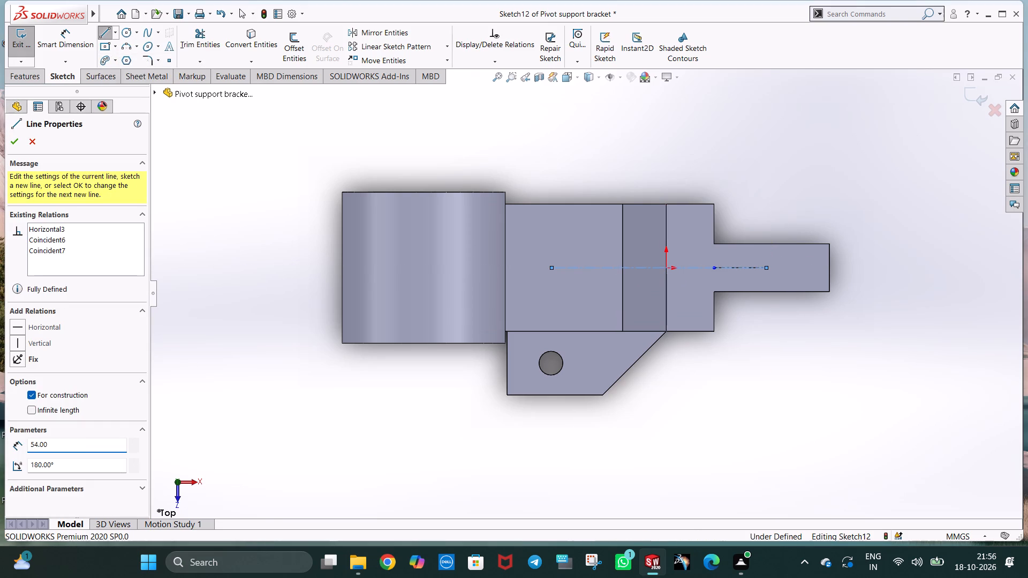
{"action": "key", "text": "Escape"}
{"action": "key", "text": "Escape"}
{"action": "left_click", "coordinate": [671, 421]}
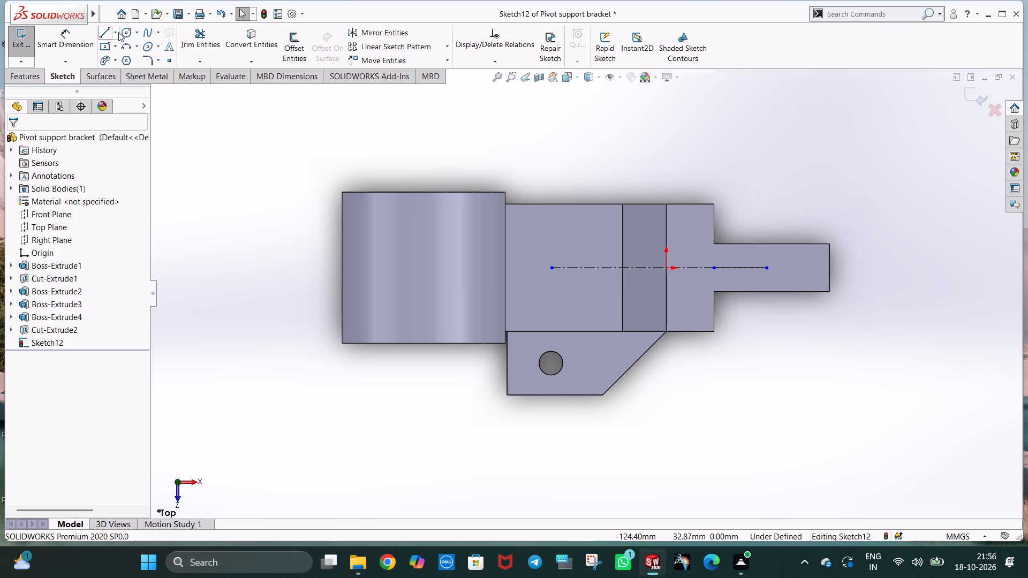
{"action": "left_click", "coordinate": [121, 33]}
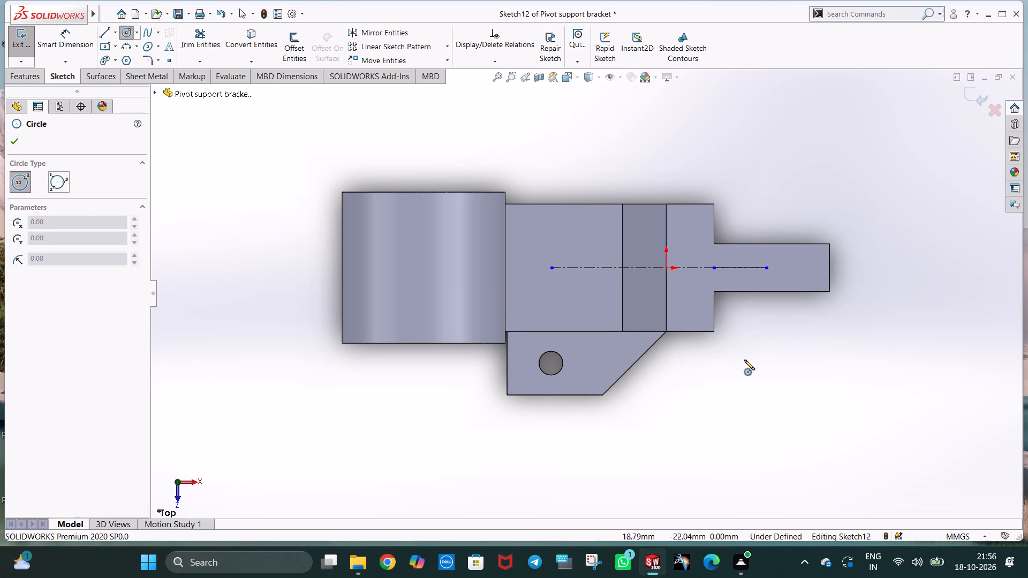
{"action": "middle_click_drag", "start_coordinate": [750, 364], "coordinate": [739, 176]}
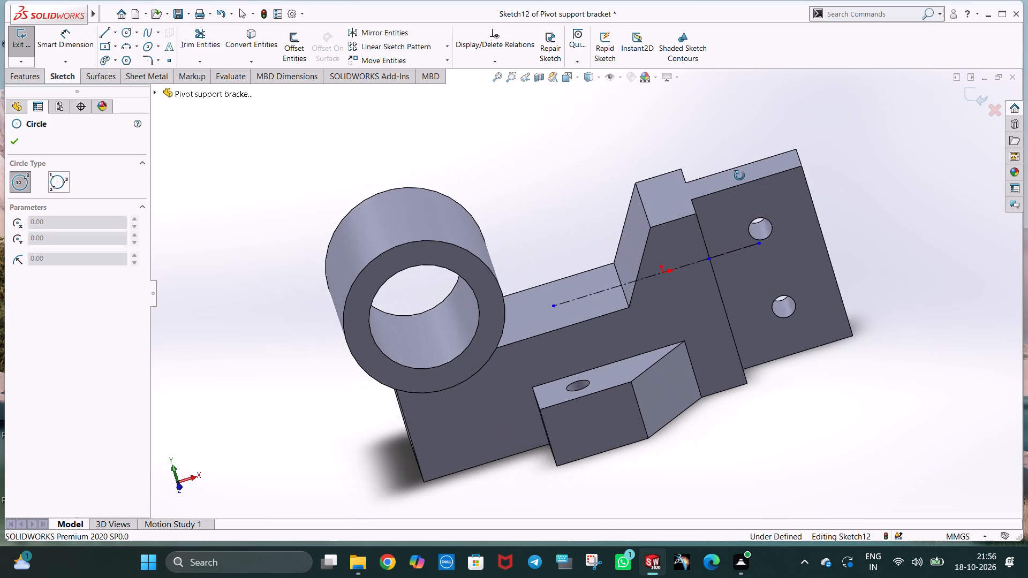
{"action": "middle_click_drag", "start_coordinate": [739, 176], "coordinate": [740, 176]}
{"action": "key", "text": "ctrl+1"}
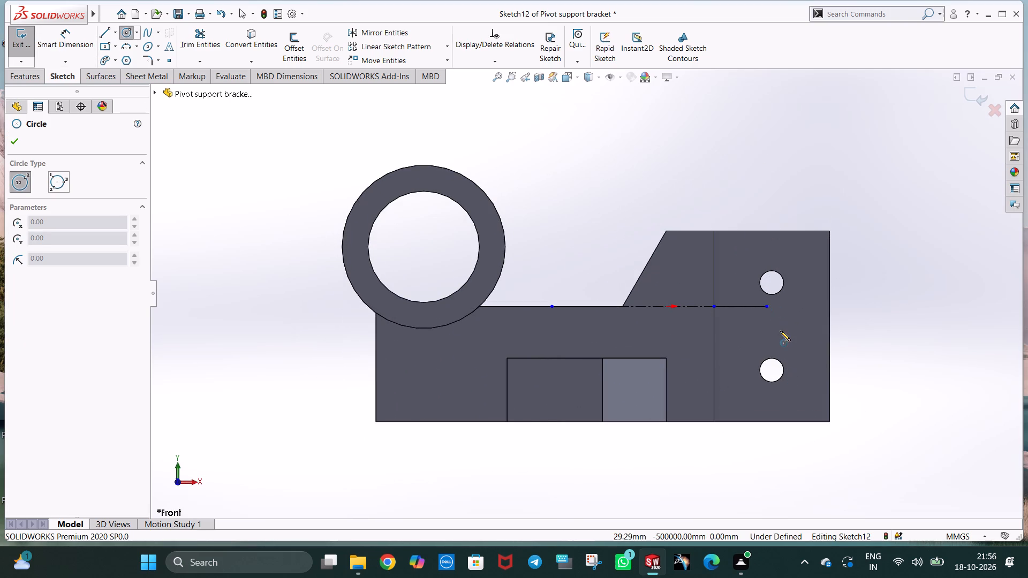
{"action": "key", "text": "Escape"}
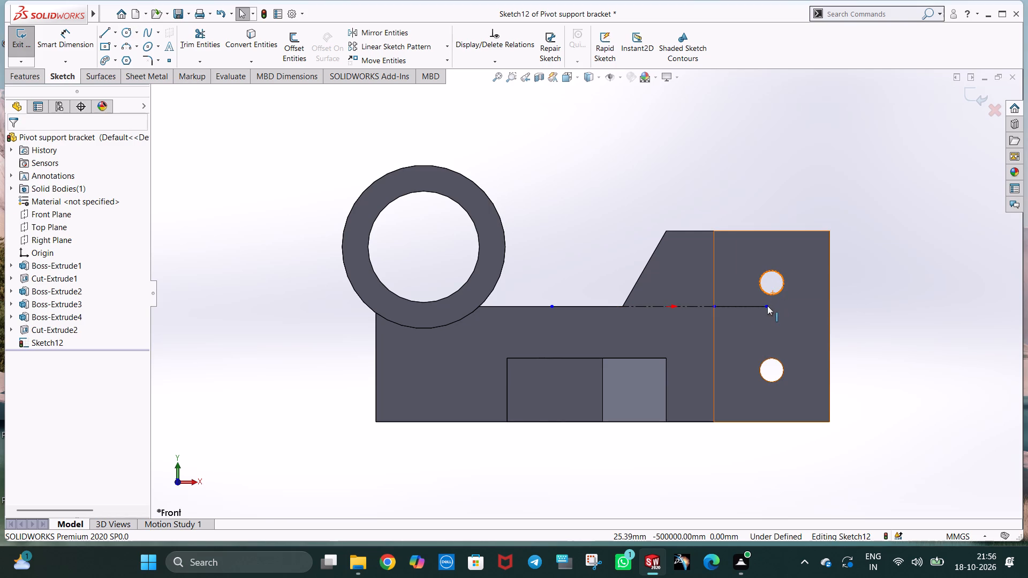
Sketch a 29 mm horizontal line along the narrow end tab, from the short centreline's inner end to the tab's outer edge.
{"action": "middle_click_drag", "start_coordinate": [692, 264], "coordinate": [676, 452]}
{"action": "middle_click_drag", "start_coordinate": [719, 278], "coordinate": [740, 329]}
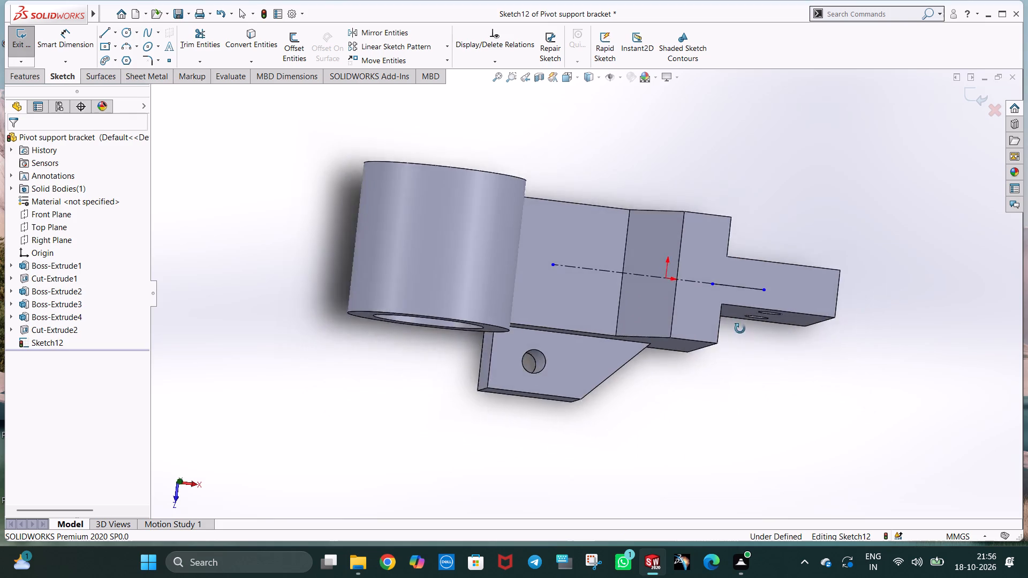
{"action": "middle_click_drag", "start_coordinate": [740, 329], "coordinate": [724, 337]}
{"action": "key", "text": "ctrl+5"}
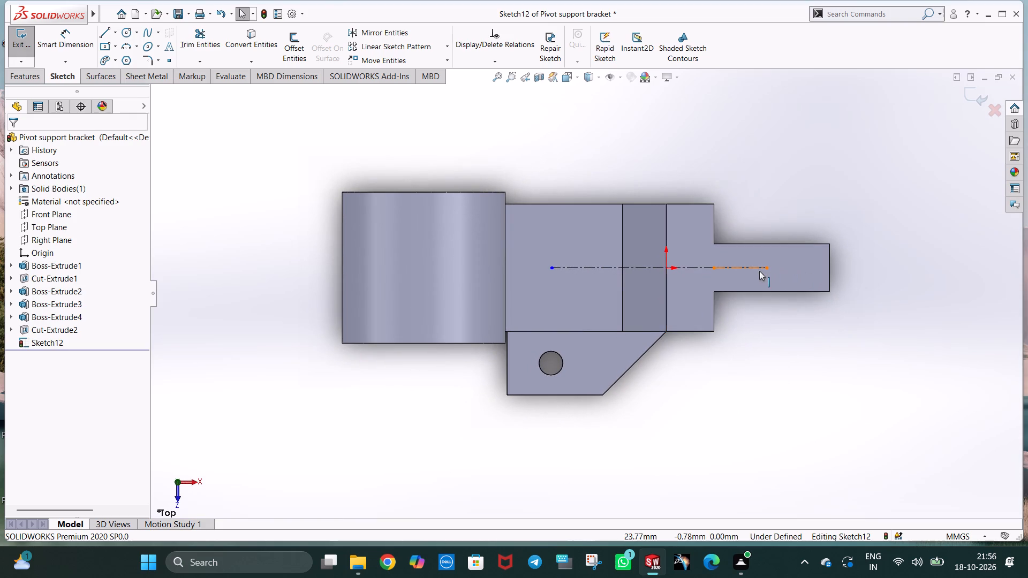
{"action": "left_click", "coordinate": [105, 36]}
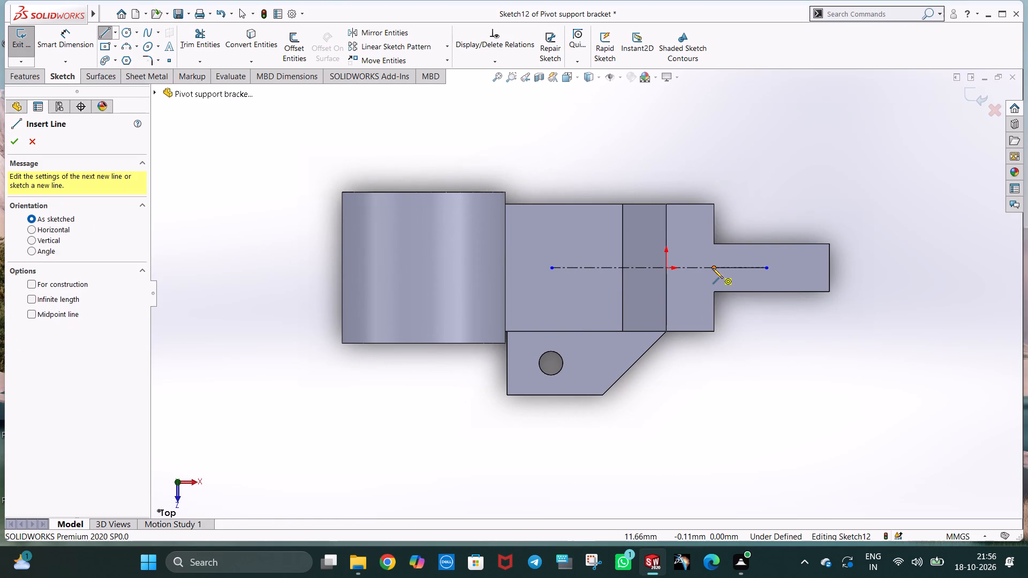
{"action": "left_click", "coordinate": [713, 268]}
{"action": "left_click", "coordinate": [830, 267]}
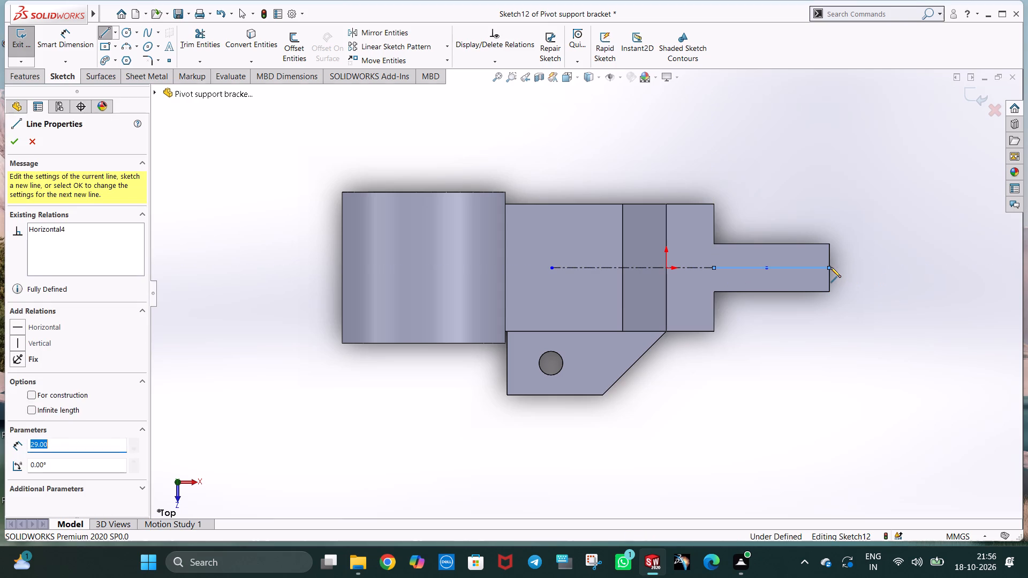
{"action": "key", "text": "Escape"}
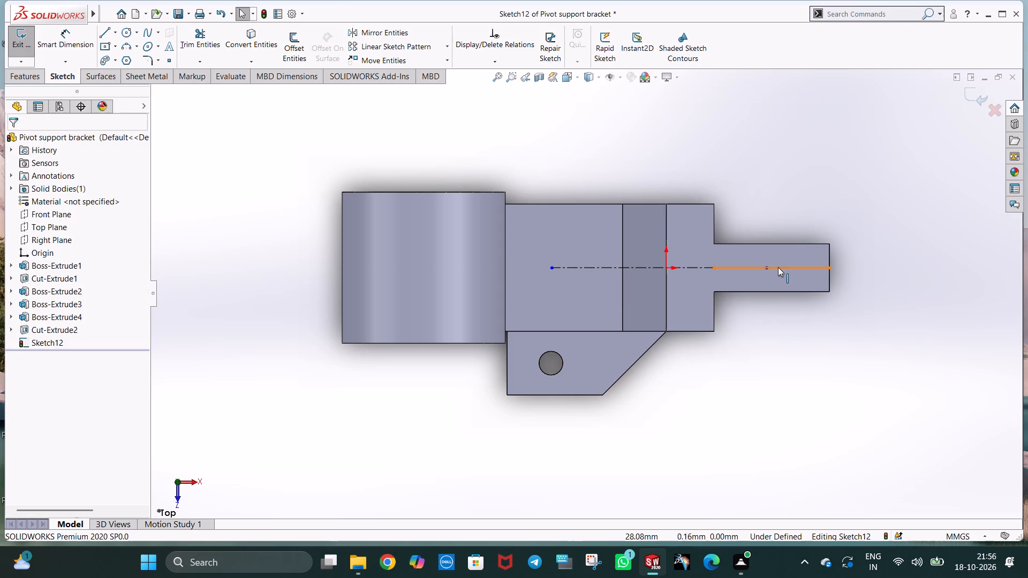
Delete the solid line along the tab and both remaining centrelines, leaving the sketch empty.
{"action": "left_click", "coordinate": [778, 267]}
{"action": "key", "text": "Delete"}
{"action": "left_click", "coordinate": [738, 269]}
{"action": "key", "text": "Delete"}
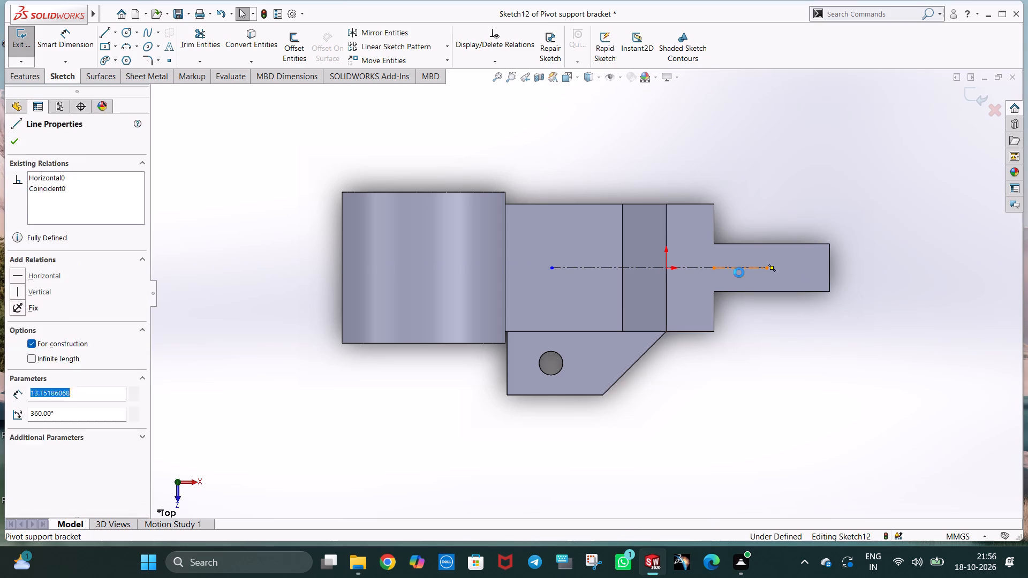
{"action": "left_click", "coordinate": [738, 269]}
{"action": "key", "text": "Delete"}
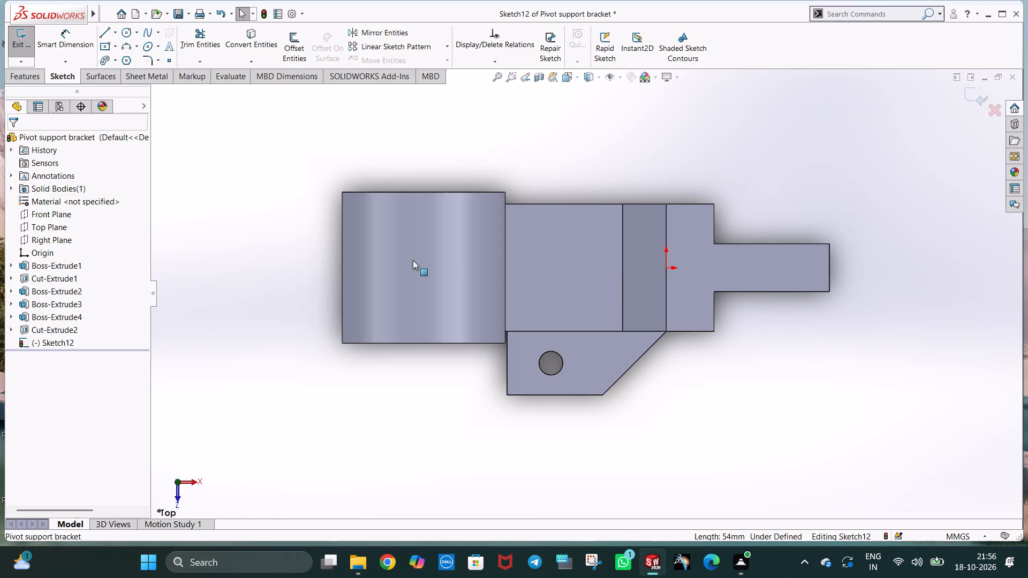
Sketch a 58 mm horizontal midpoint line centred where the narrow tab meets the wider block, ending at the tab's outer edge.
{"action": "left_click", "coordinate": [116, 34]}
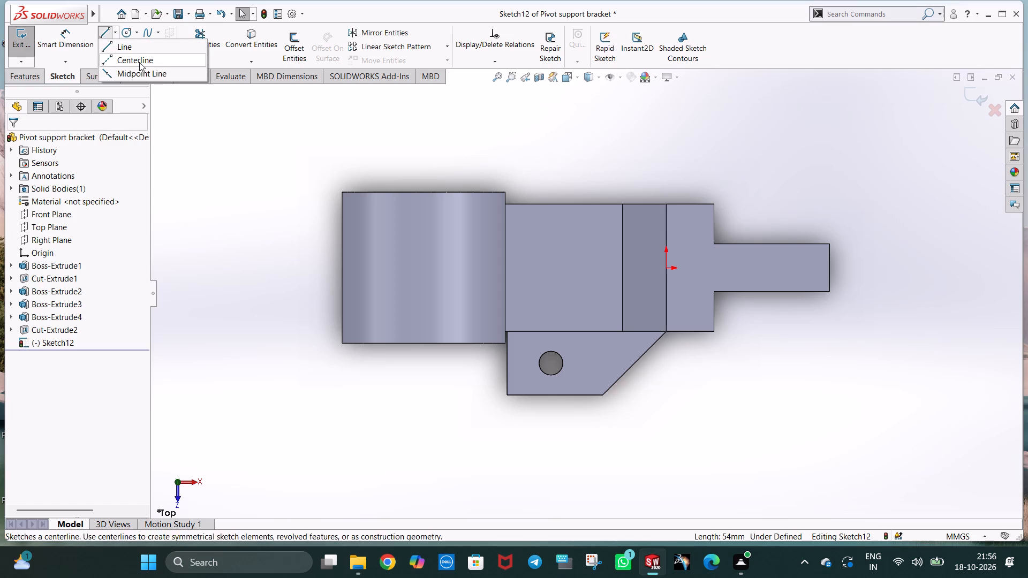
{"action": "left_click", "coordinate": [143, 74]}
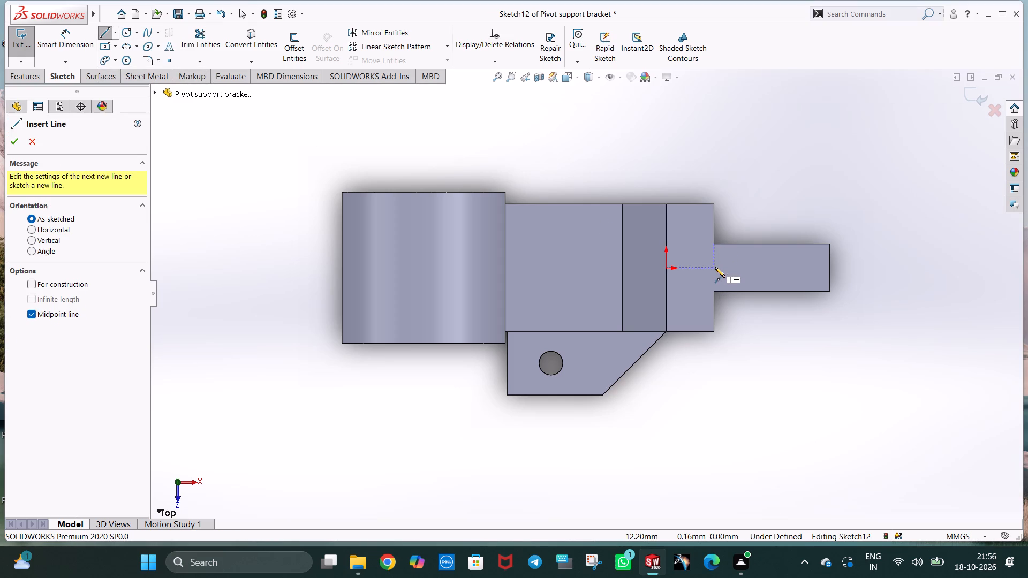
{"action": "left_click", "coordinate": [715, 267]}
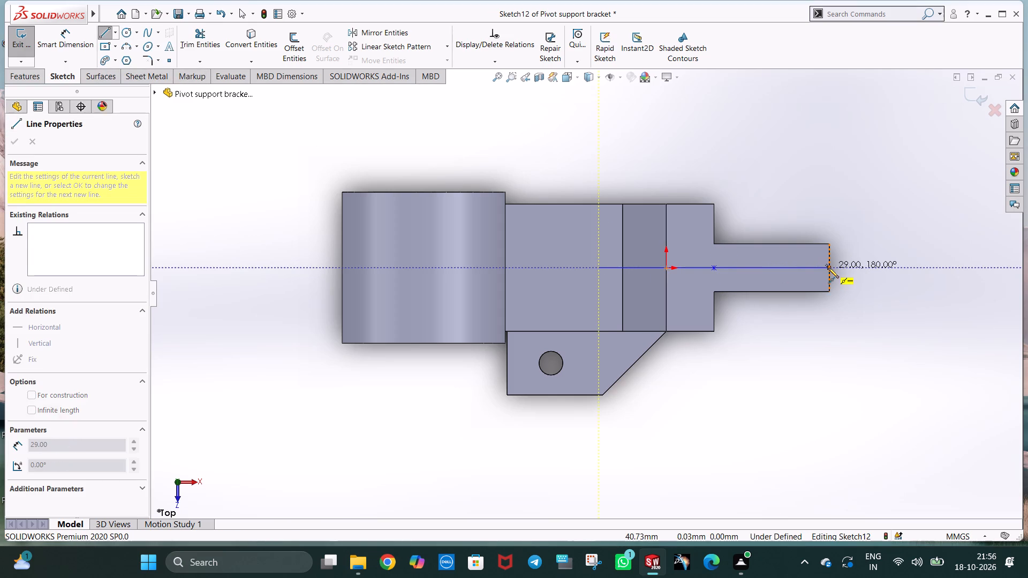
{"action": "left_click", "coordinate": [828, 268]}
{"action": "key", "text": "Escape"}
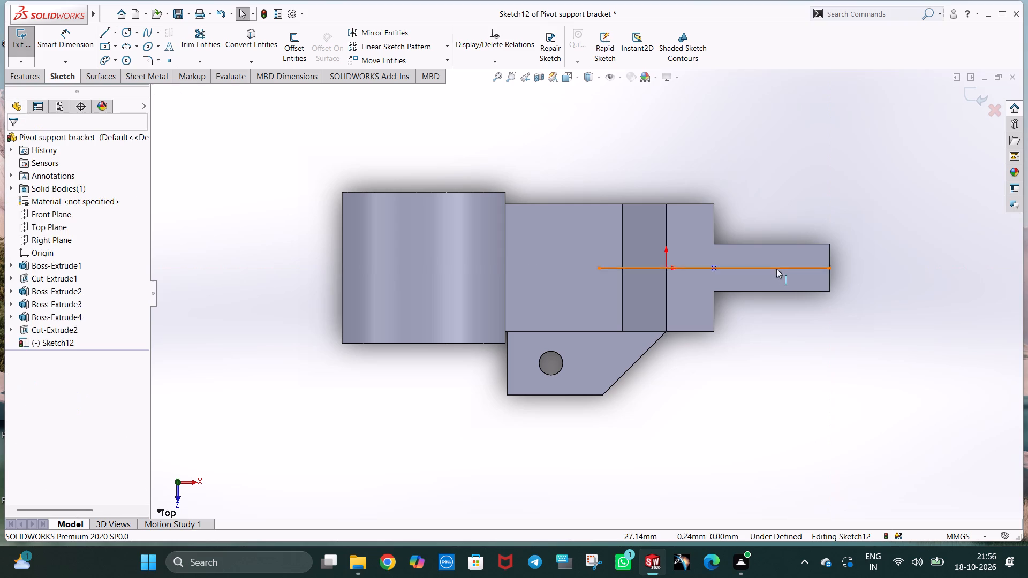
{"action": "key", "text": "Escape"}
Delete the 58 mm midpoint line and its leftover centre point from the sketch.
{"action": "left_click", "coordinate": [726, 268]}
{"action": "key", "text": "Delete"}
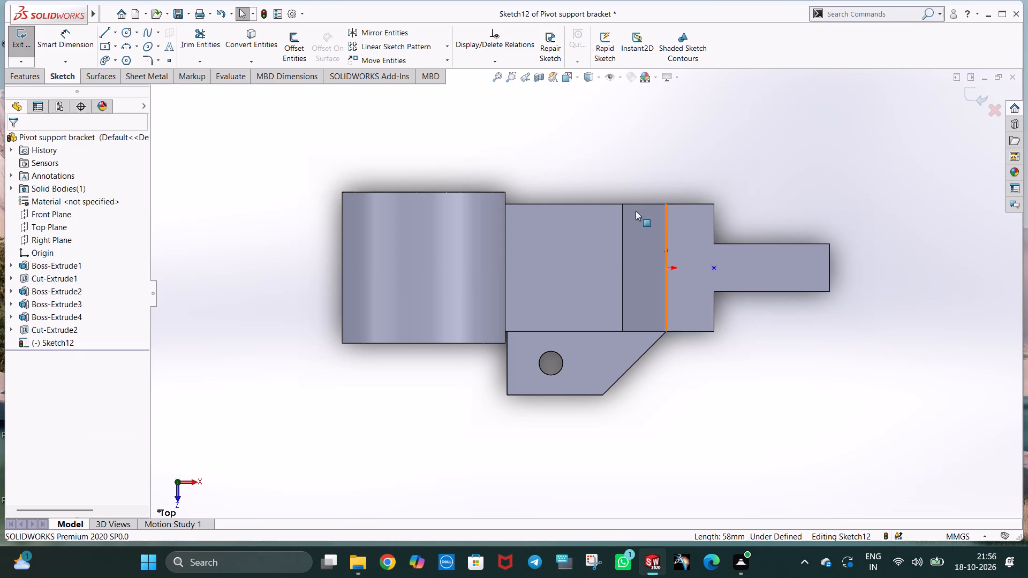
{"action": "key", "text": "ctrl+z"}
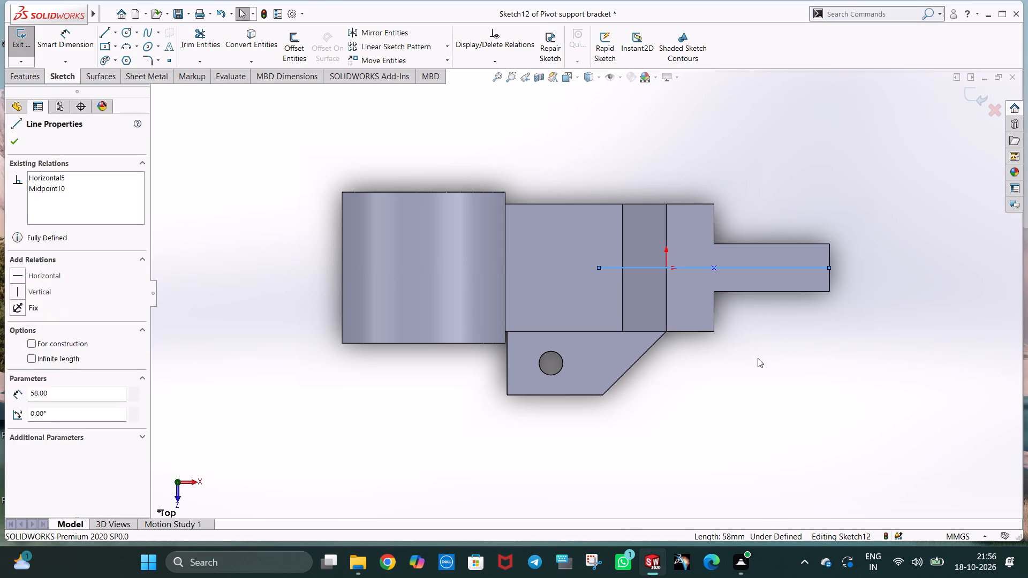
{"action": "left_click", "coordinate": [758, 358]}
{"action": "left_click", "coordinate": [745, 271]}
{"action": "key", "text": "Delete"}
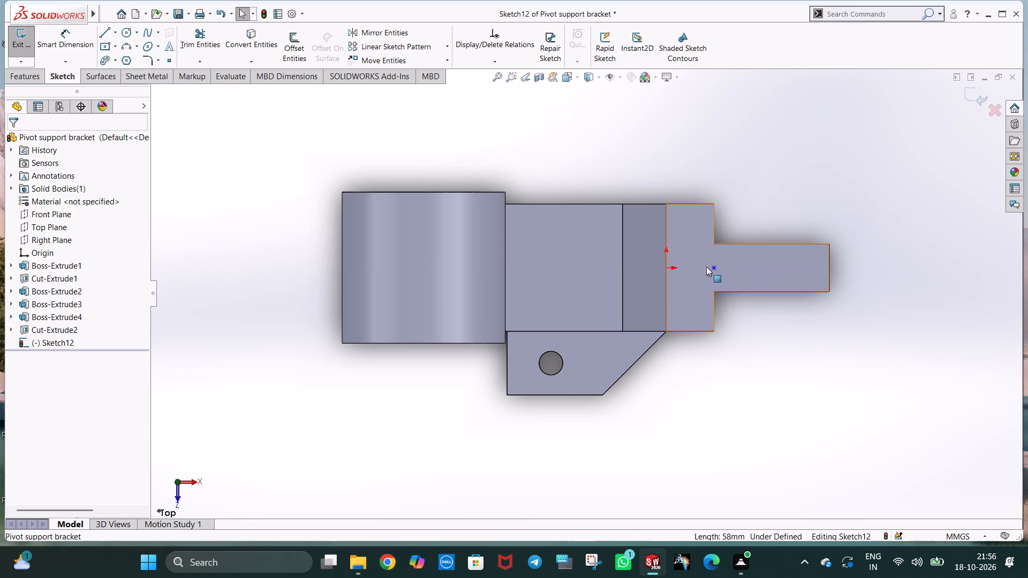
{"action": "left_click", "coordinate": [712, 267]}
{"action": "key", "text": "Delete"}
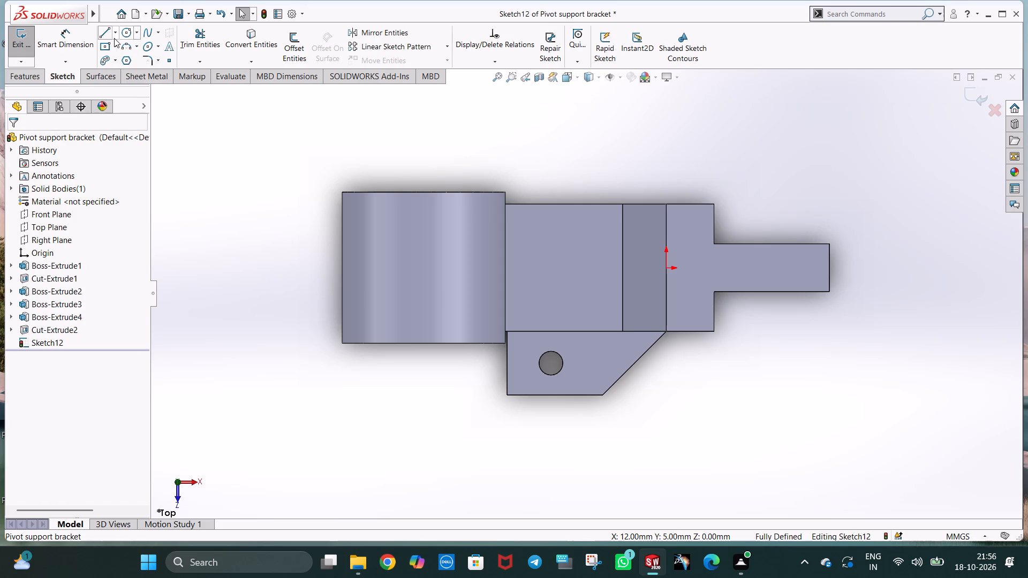
Sketch a 29 mm horizontal midpoint line centred on the narrow end tab, ending at the tab's outer edge.
{"action": "left_click", "coordinate": [114, 38]}
{"action": "left_click", "coordinate": [129, 76]}
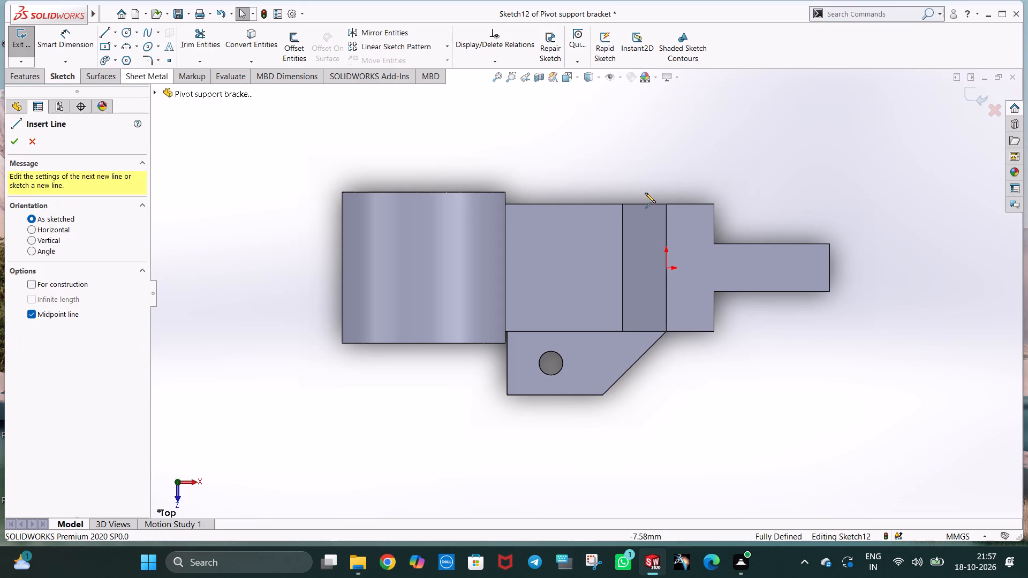
{"action": "left_click", "coordinate": [773, 268]}
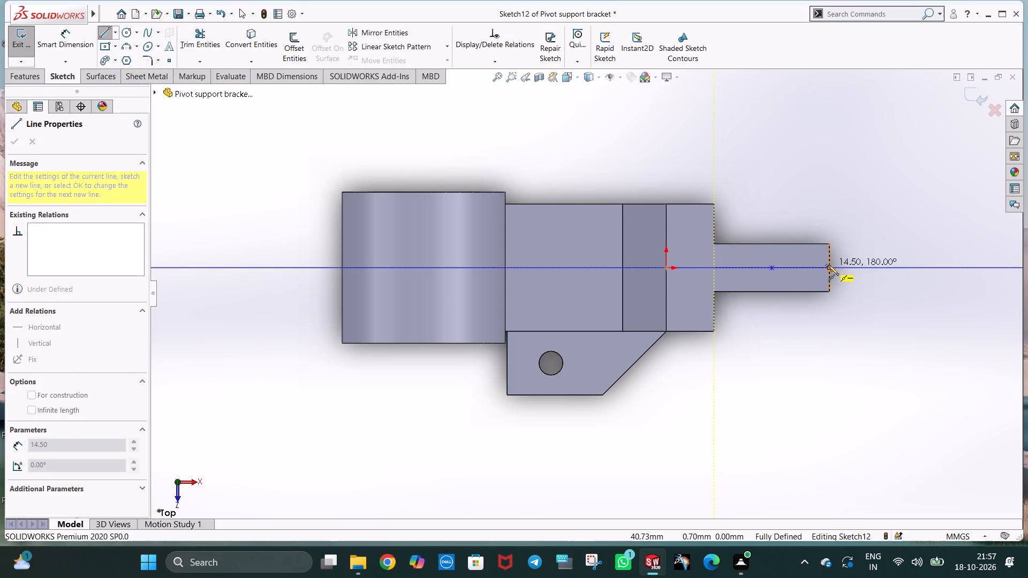
{"action": "left_click", "coordinate": [830, 267]}
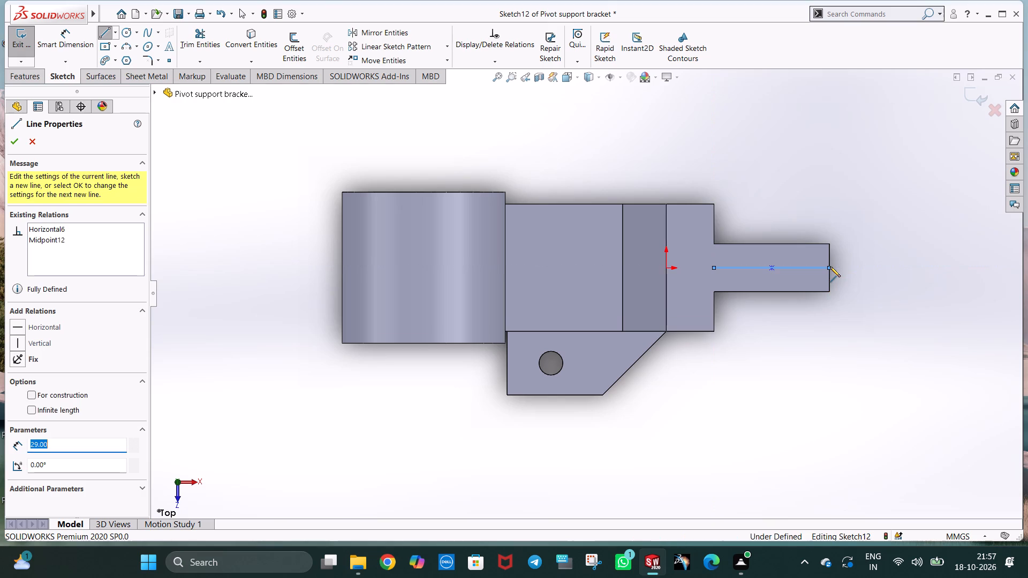
{"action": "key", "text": "Escape"}
{"action": "key", "text": "Escape"}
{"action": "left_click", "coordinate": [774, 187]}
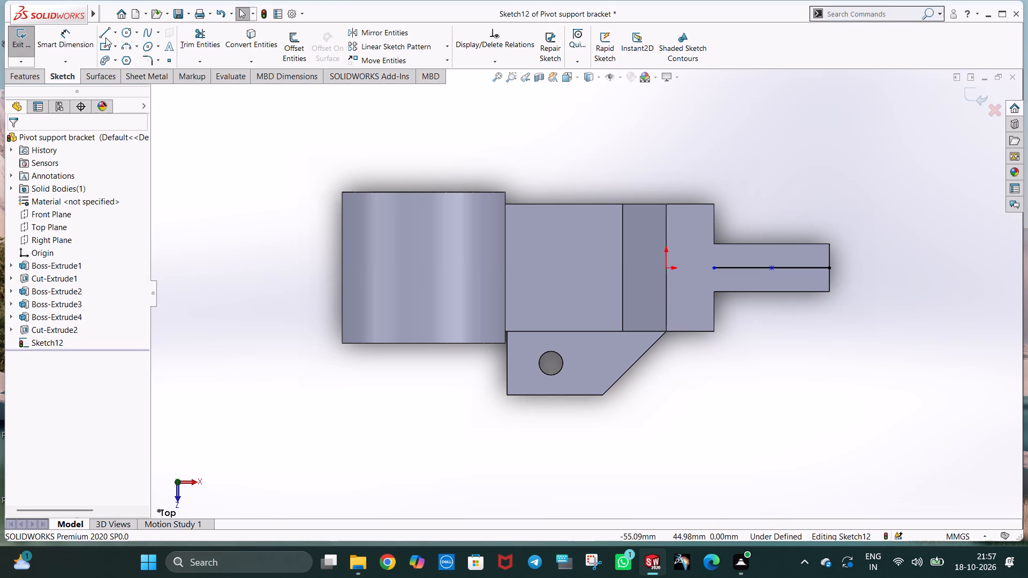
Sketch a 54 mm horizontal centreline from the tab line's midpoint across the block towards the cylinder.
{"action": "left_click", "coordinate": [114, 35]}
{"action": "left_click", "coordinate": [130, 62]}
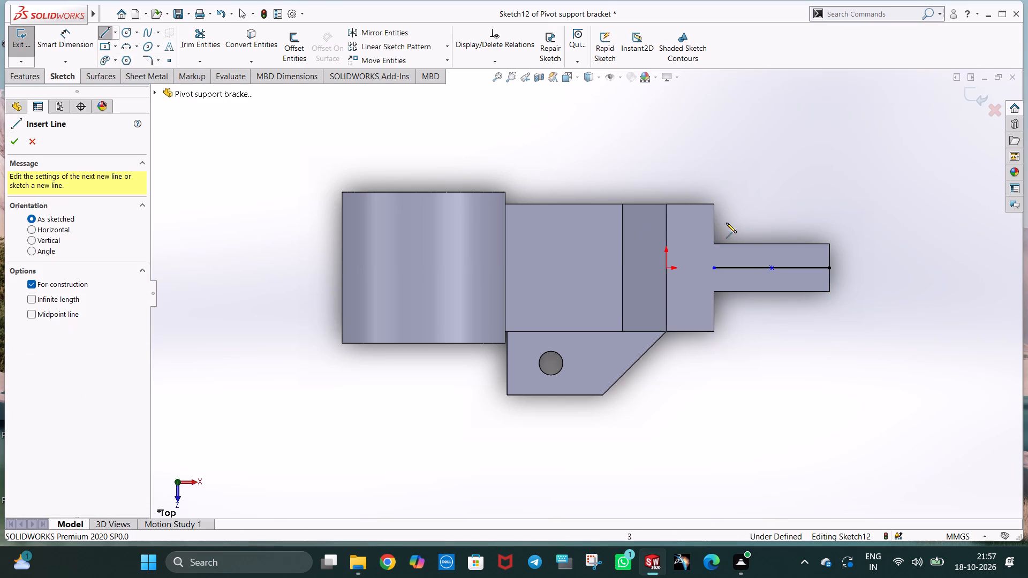
{"action": "left_click", "coordinate": [772, 267]}
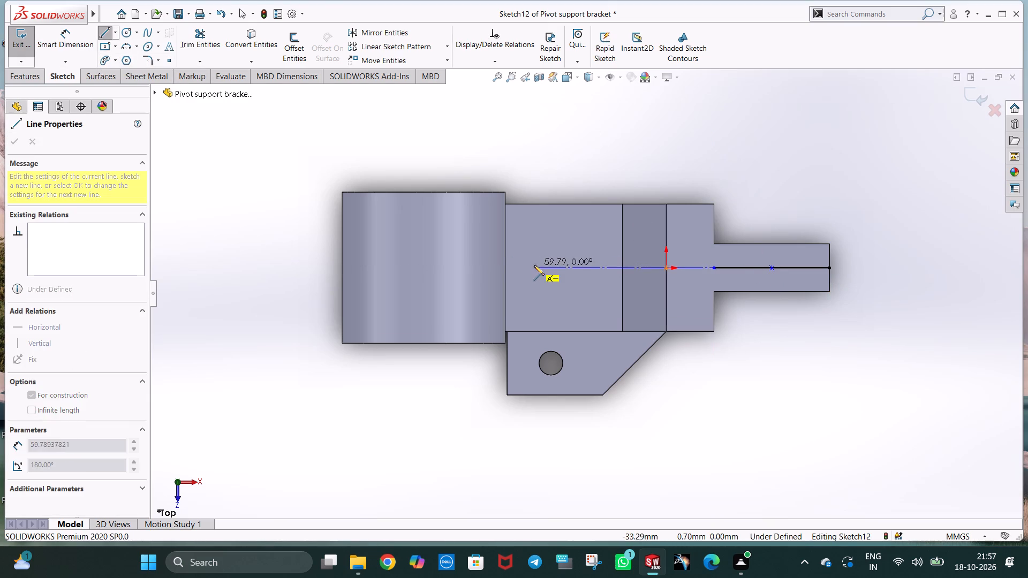
{"action": "left_click", "coordinate": [549, 268]}
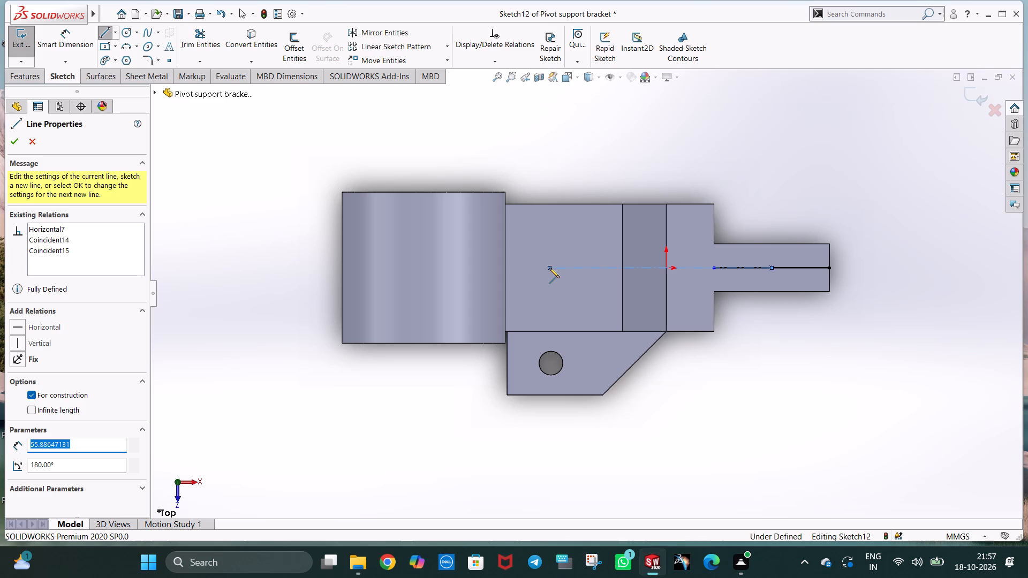
{"action": "type", "text": "54"}
{"action": "key", "text": "Return"}
{"action": "key", "text": "Escape"}
{"action": "key", "text": "Escape"}
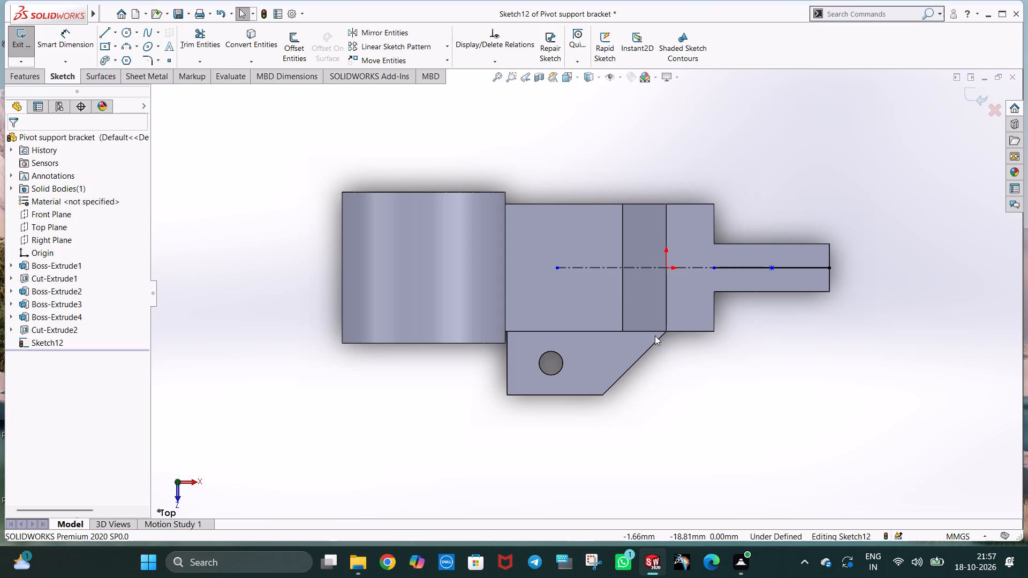
Sketch a circle of 12.5 mm radius centred on the centreline's end nearest the cylinder.
{"action": "left_click", "coordinate": [129, 30]}
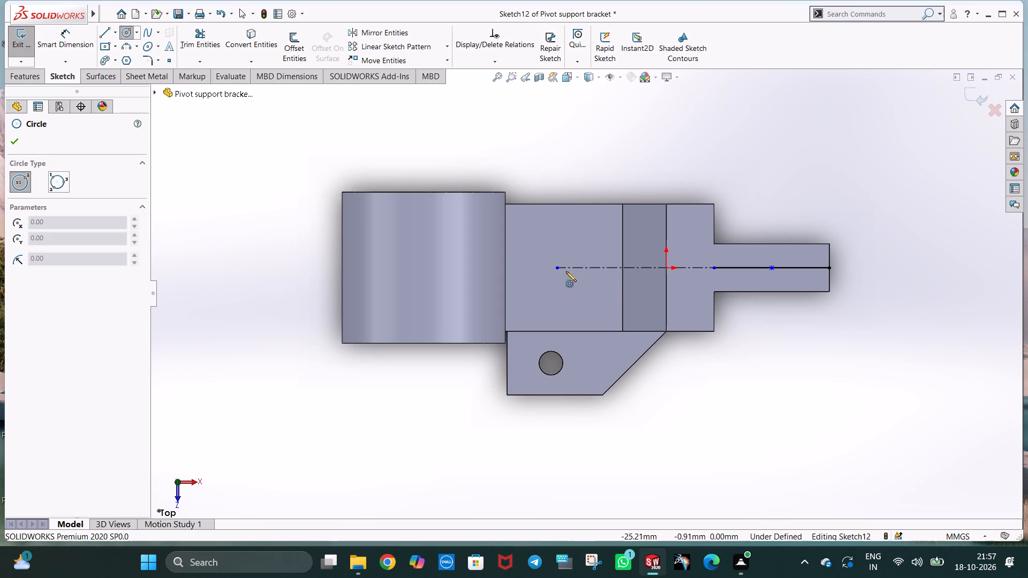
{"action": "left_click", "coordinate": [557, 268]}
{"action": "left_click", "coordinate": [585, 305]}
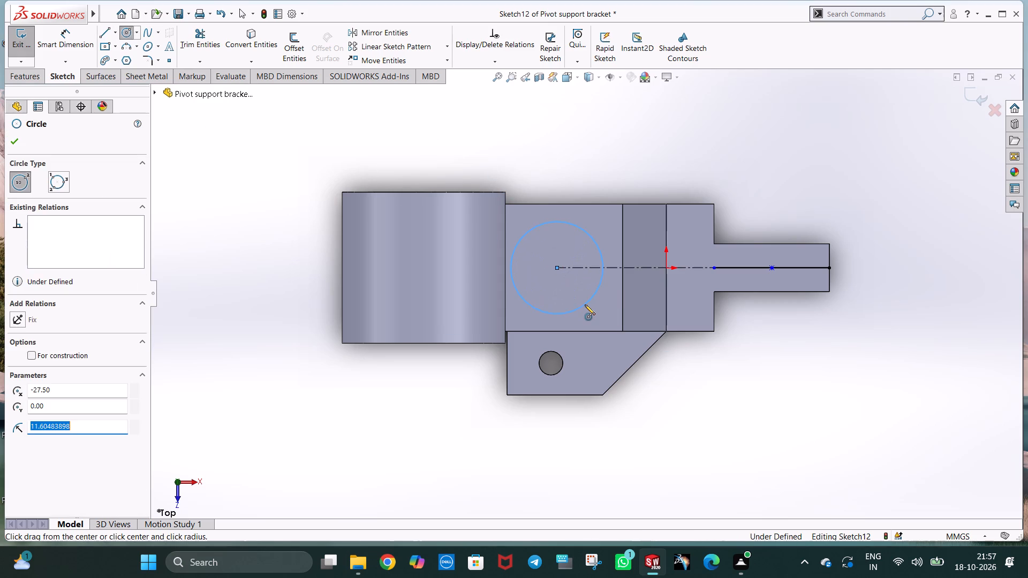
{"action": "type", "text": "12.5"}
{"action": "key", "text": "Return"}
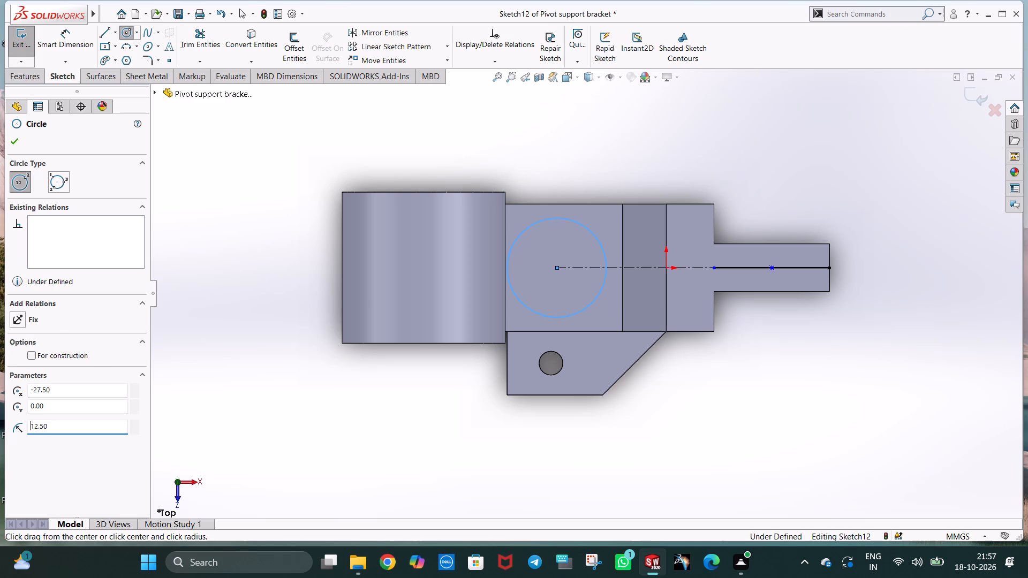
{"action": "key", "text": "Escape"}
{"action": "key", "text": "Escape"}
{"action": "left_click", "coordinate": [686, 489]}
Add a diameter dimension to the circle on the arm's top face.
{"action": "middle_click_drag", "start_coordinate": [670, 426], "coordinate": [669, 302]}
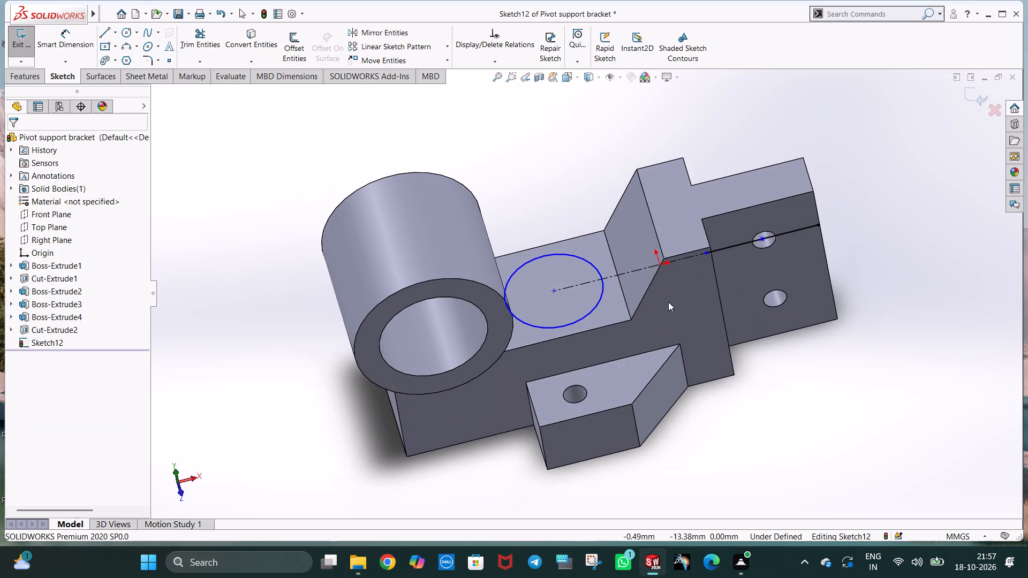
{"action": "left_click", "coordinate": [37, 33]}
{"action": "left_click", "coordinate": [574, 256]}
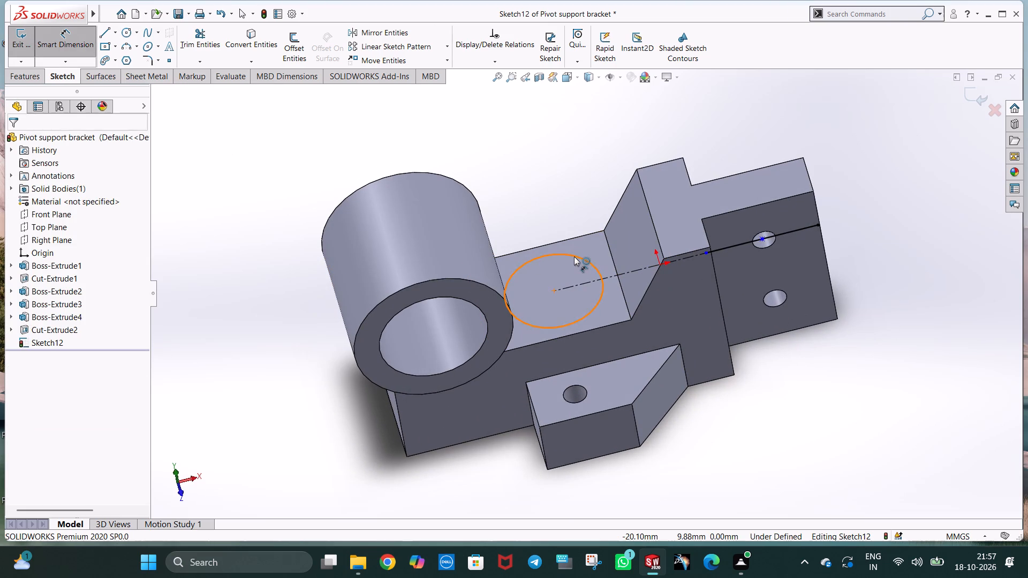
{"action": "left_click", "coordinate": [570, 267]}
{"action": "left_click", "coordinate": [526, 249]}
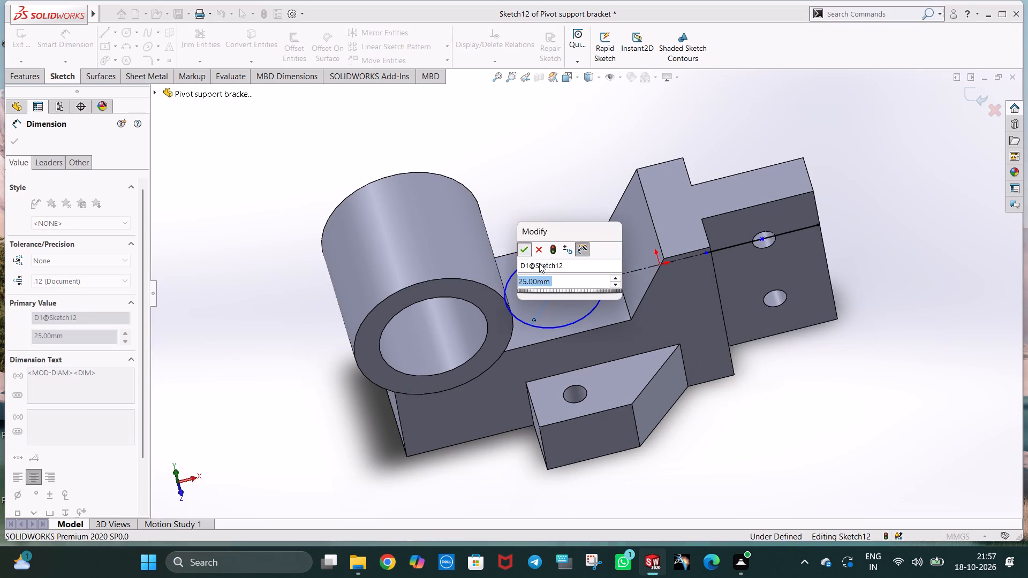
Add a distance dimension between the circle's centre and the sketch origin.
{"action": "key", "text": "ctrl+5"}
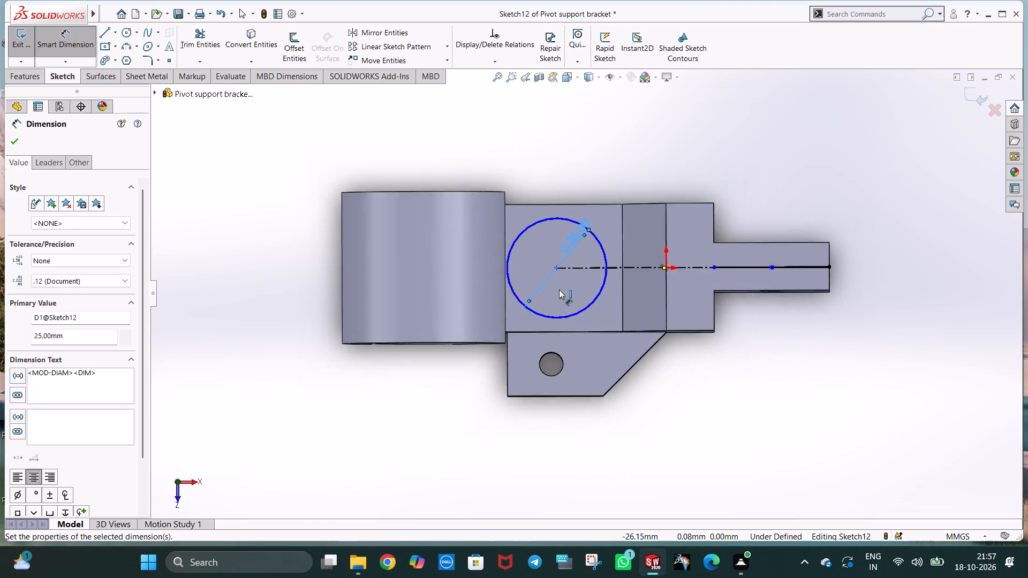
{"action": "left_click", "coordinate": [559, 267]}
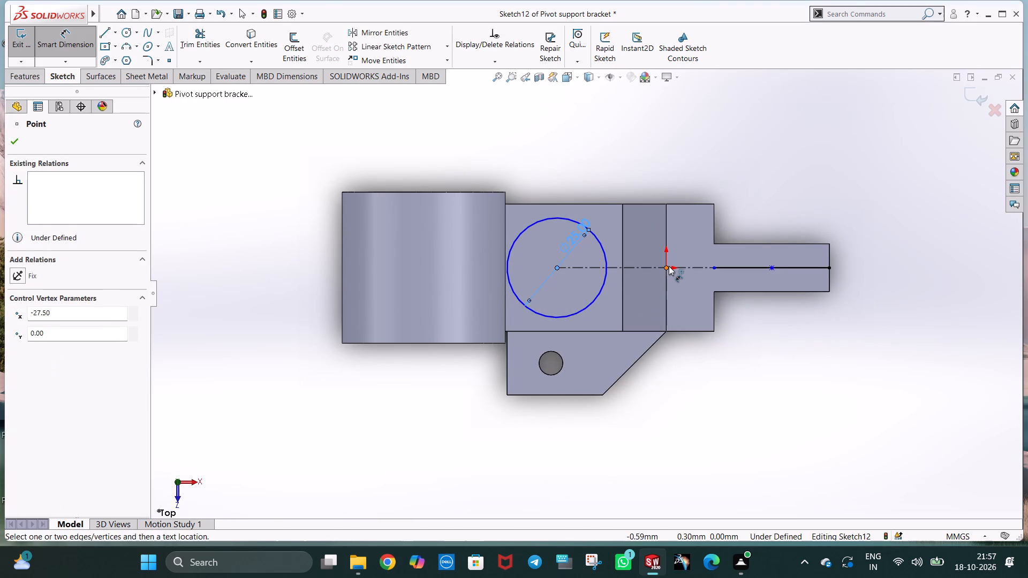
{"action": "left_click", "coordinate": [668, 268]}
{"action": "left_click", "coordinate": [630, 305]}
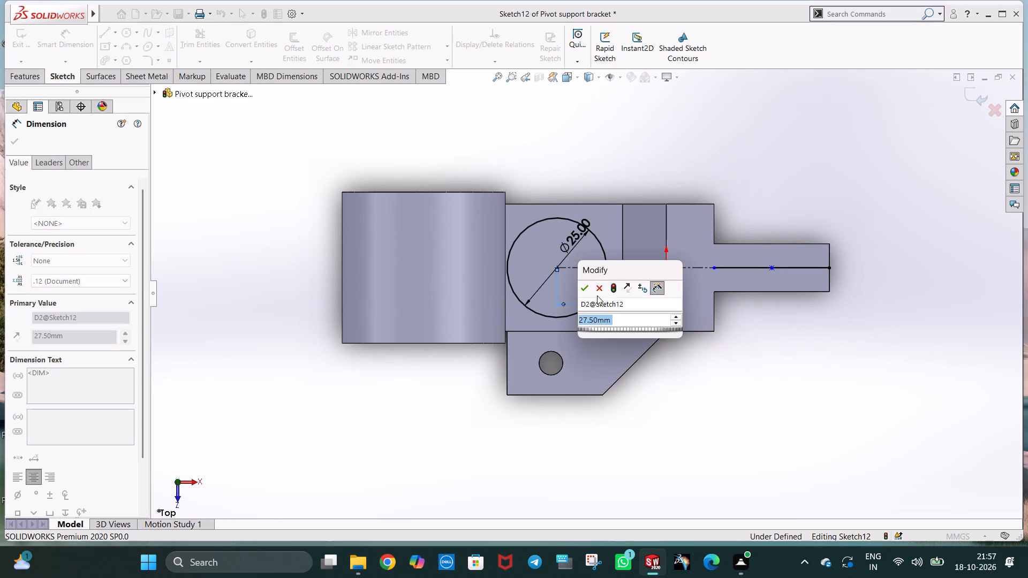
{"action": "left_click", "coordinate": [588, 291]}
{"action": "left_click", "coordinate": [704, 387]}
Cut the circular region on the arm's top with a blind extruded cut 2 mm deep.
{"action": "middle_click_drag", "start_coordinate": [704, 387], "coordinate": [677, 264]}
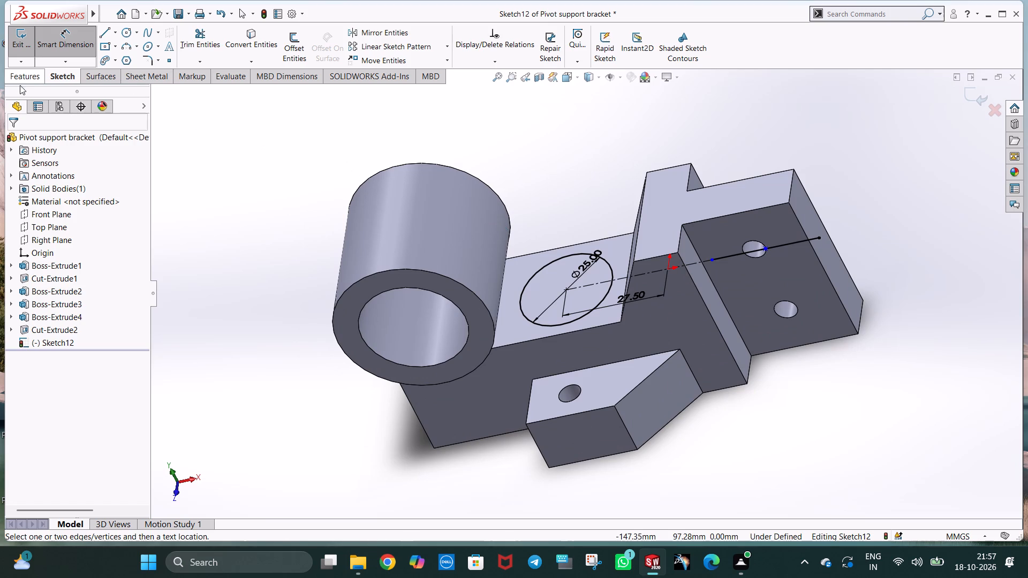
{"action": "left_click", "coordinate": [20, 80]}
{"action": "left_click", "coordinate": [182, 44]}
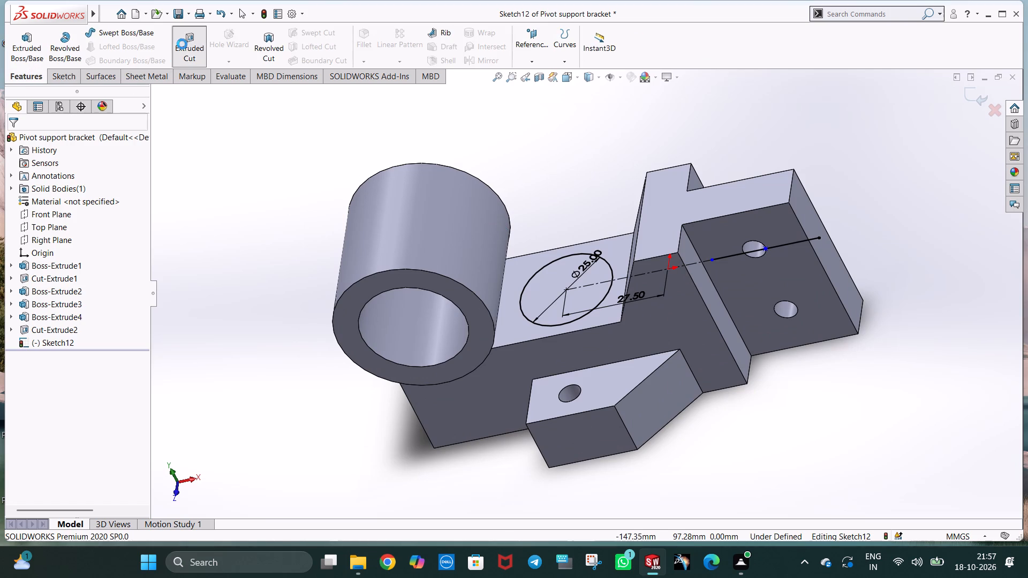
{"action": "left_click", "coordinate": [541, 288]}
{"action": "left_click_drag", "start_coordinate": [77, 267], "coordinate": [25, 262]}
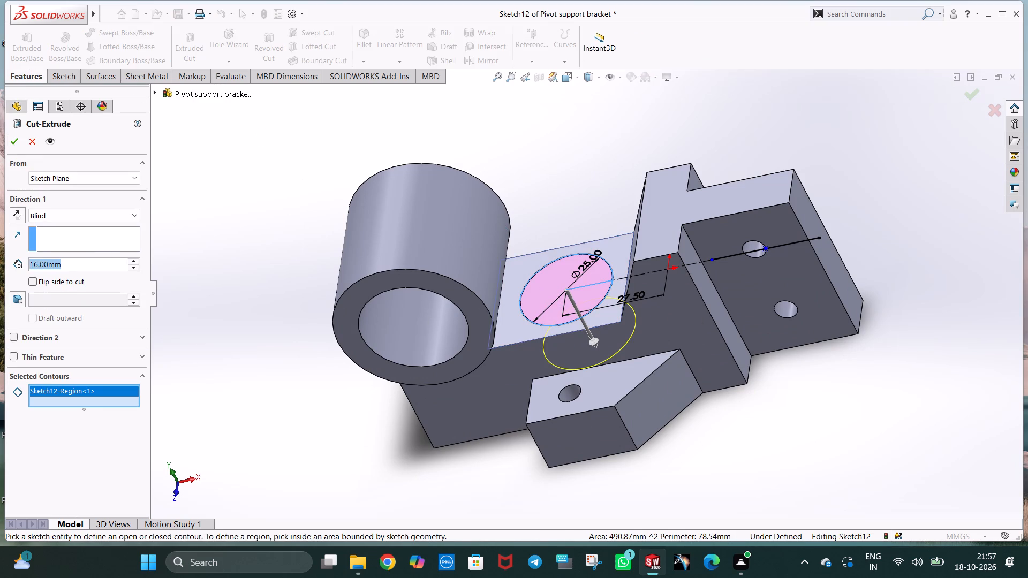
{"action": "left_click_drag", "start_coordinate": [25, 262], "coordinate": [23, 262]}
{"action": "key", "text": "2"}
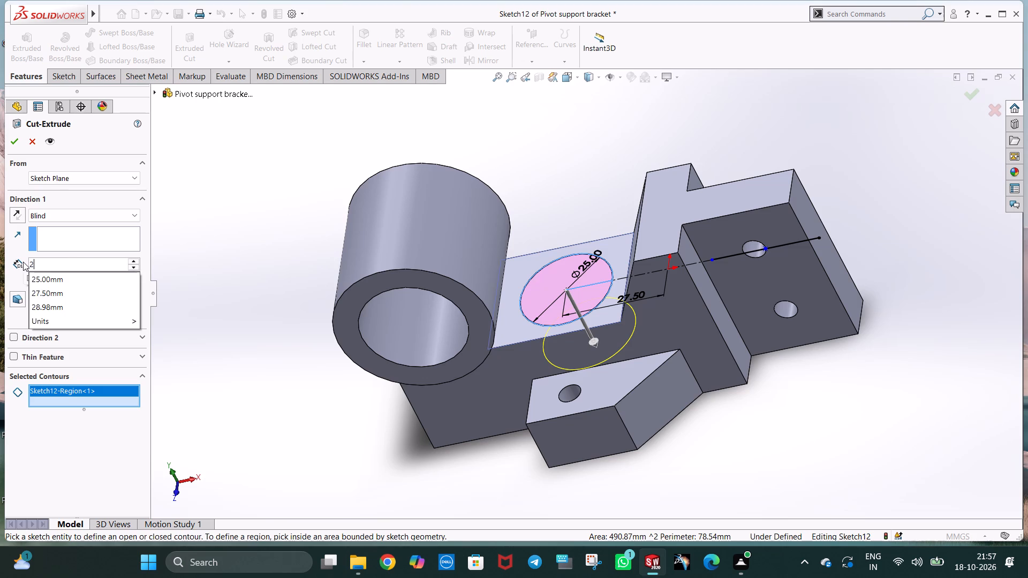
{"action": "key", "text": "Return"}
{"action": "left_click", "coordinate": [15, 142]}
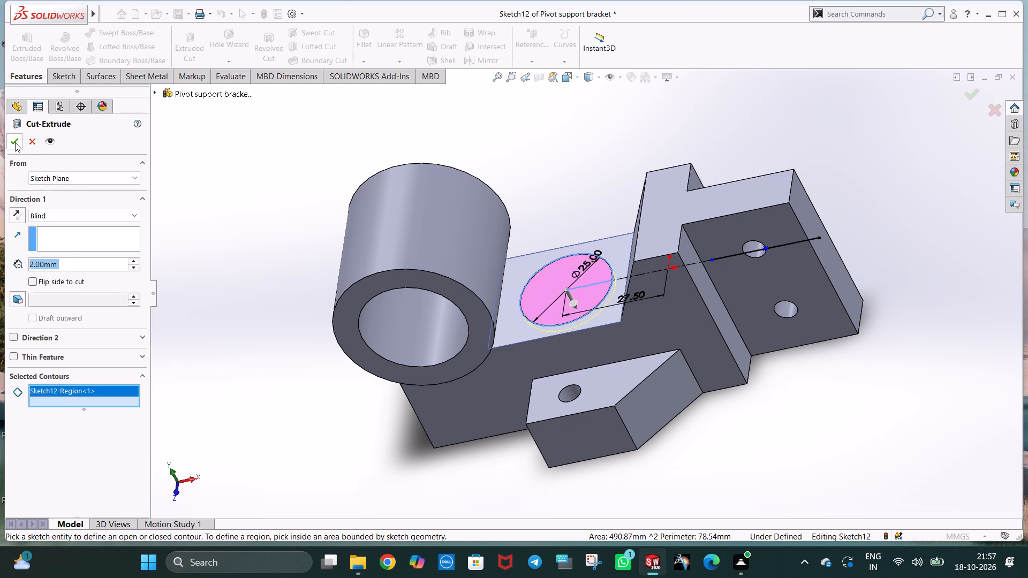
Start a sketch on the circular recess's floor and draw a circle of 6 mm radius concentric with the recess.
{"action": "middle_click_drag", "start_coordinate": [556, 378], "coordinate": [556, 413]}
{"action": "right_click", "coordinate": [568, 302]}
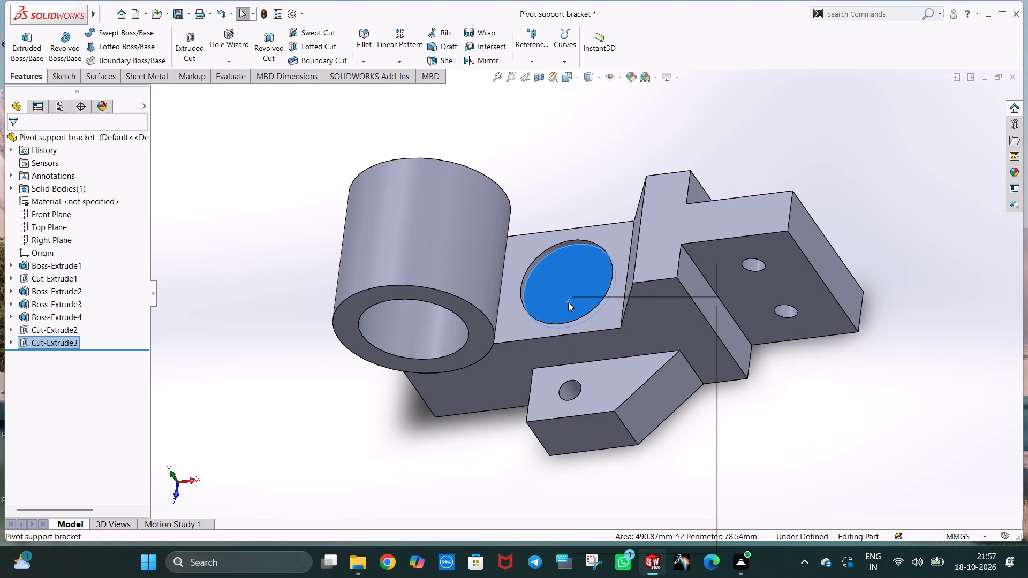
{"action": "left_click", "coordinate": [593, 286]}
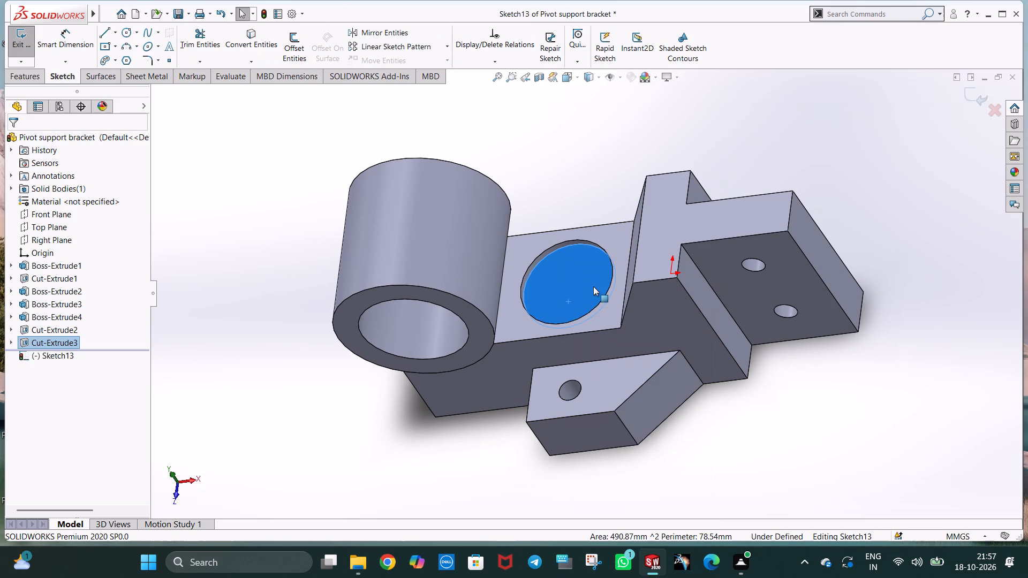
{"action": "key", "text": "ctrl+5"}
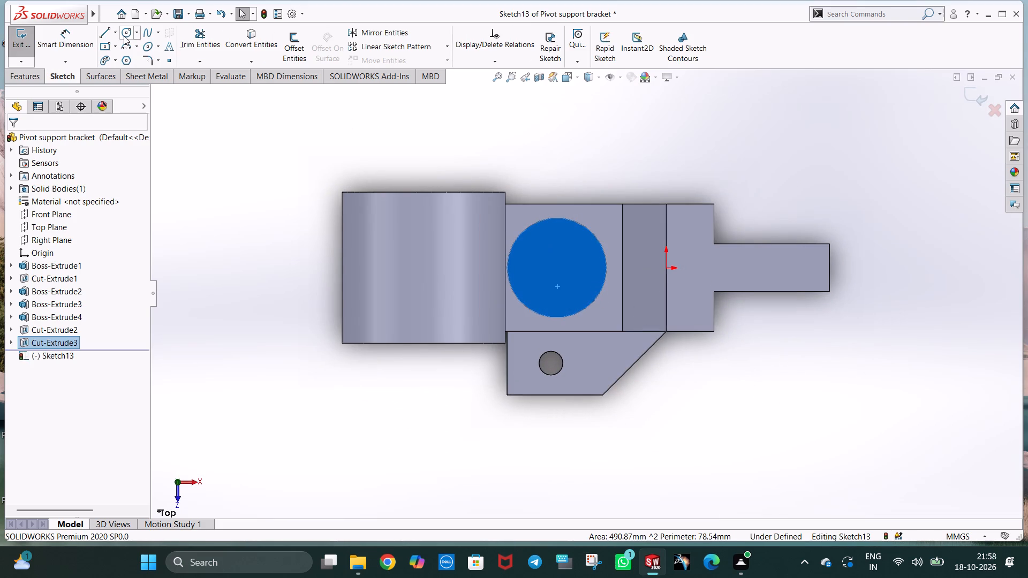
{"action": "left_click", "coordinate": [124, 36]}
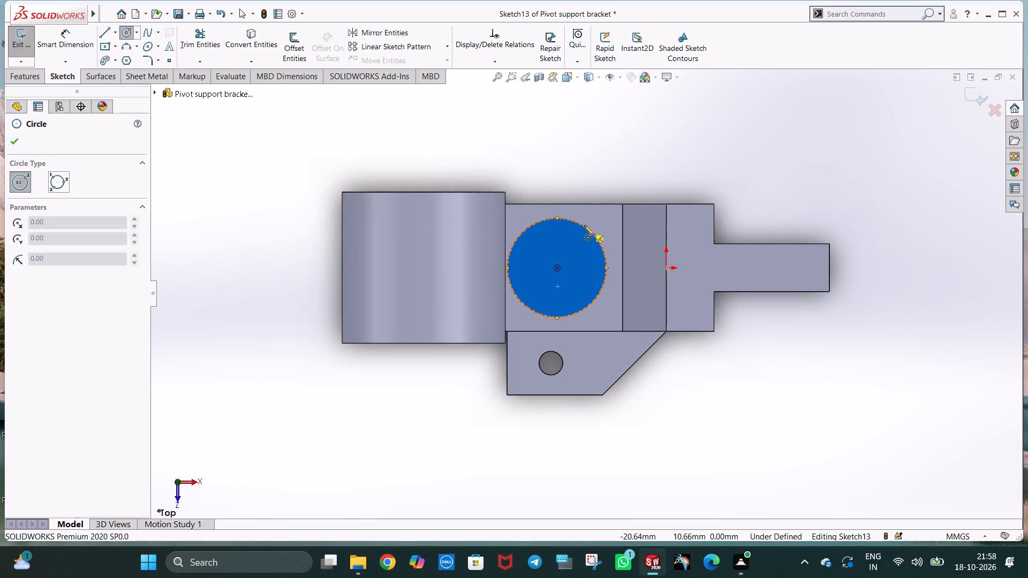
{"action": "left_click", "coordinate": [558, 268]}
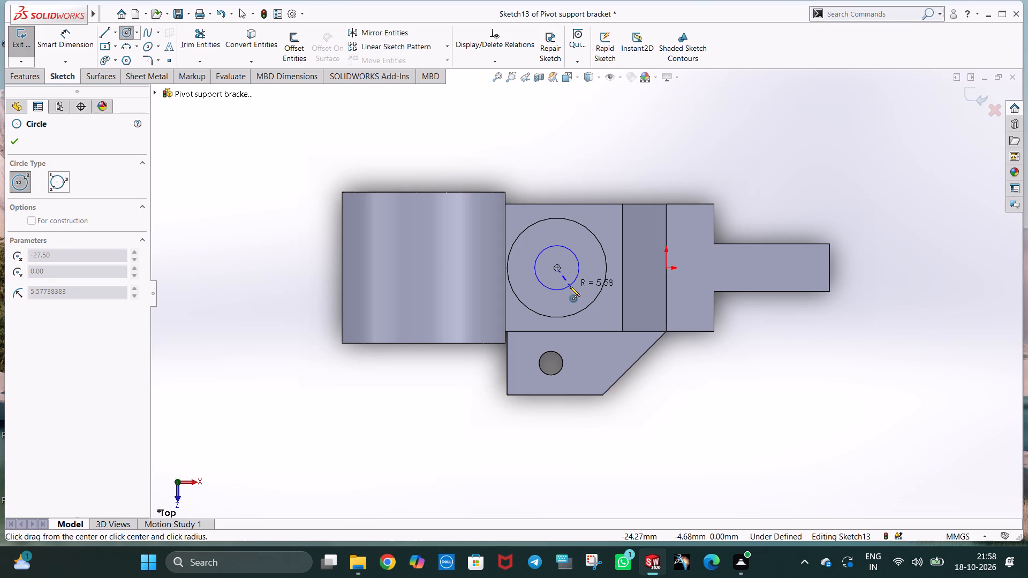
{"action": "left_click", "coordinate": [570, 286]}
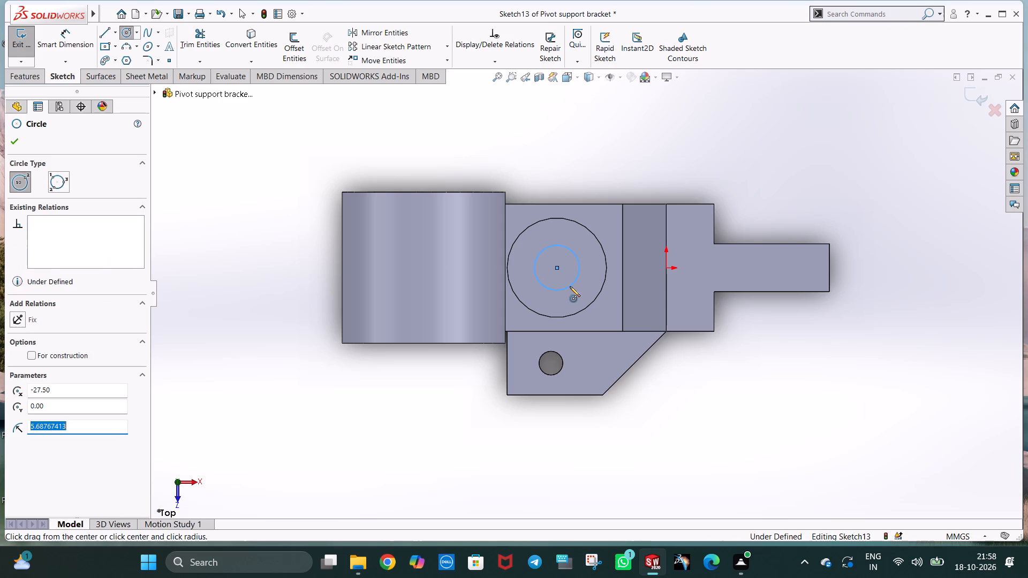
{"action": "key", "text": "5"}
{"action": "key", "text": "BackSpace"}
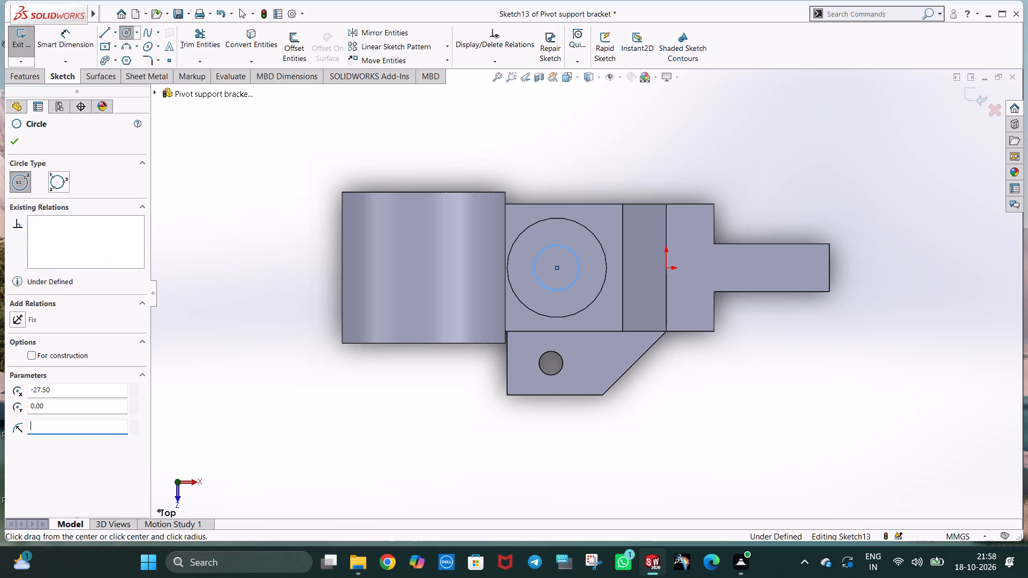
{"action": "key", "text": "6"}
{"action": "key", "text": "Return"}
{"action": "key", "text": "Escape"}
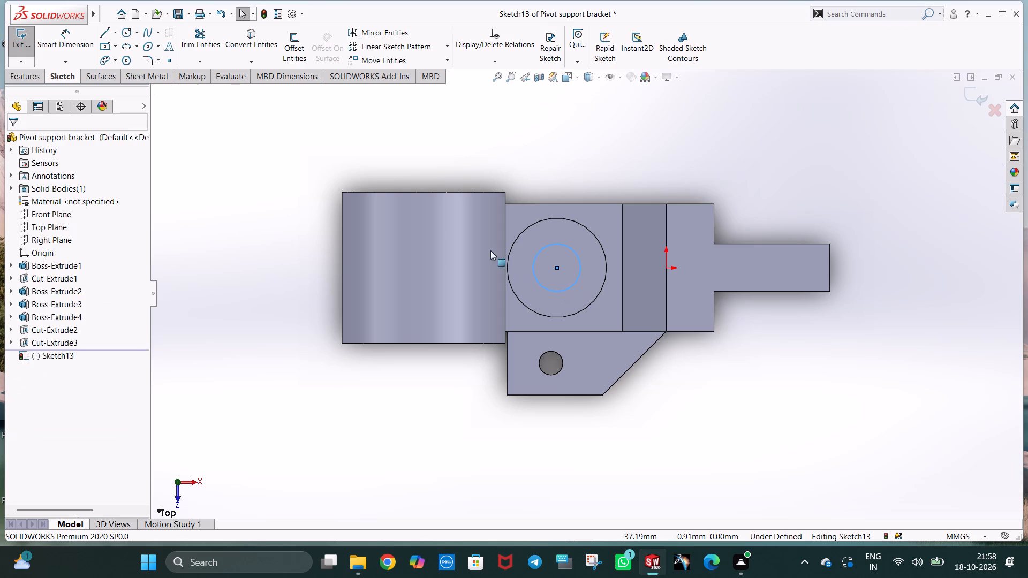
{"action": "key", "text": "Escape"}
Add a diameter dimension to the small circle on the recess floor.
{"action": "left_click", "coordinate": [77, 52]}
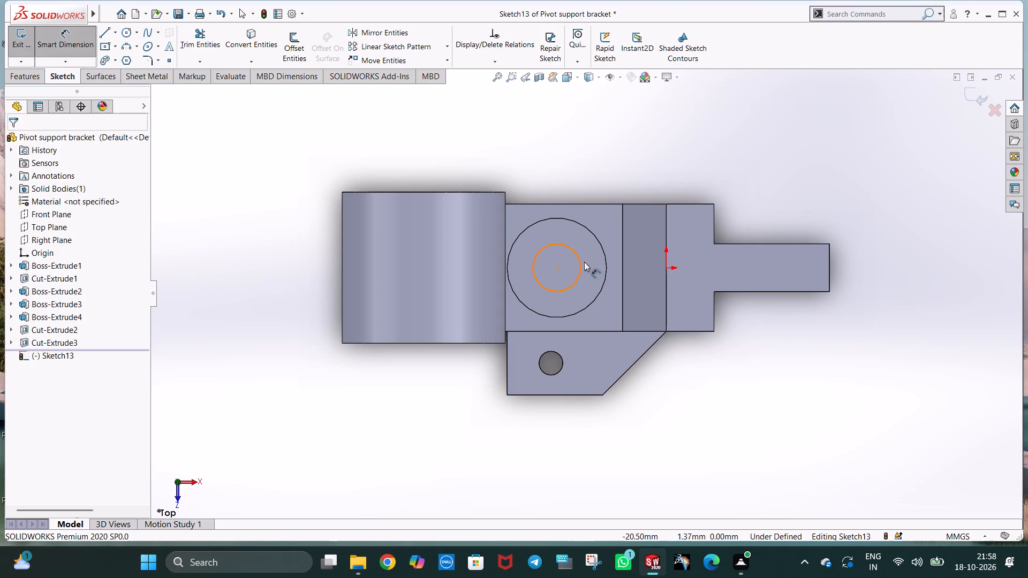
{"action": "left_click", "coordinate": [580, 260]}
{"action": "left_click", "coordinate": [601, 244]}
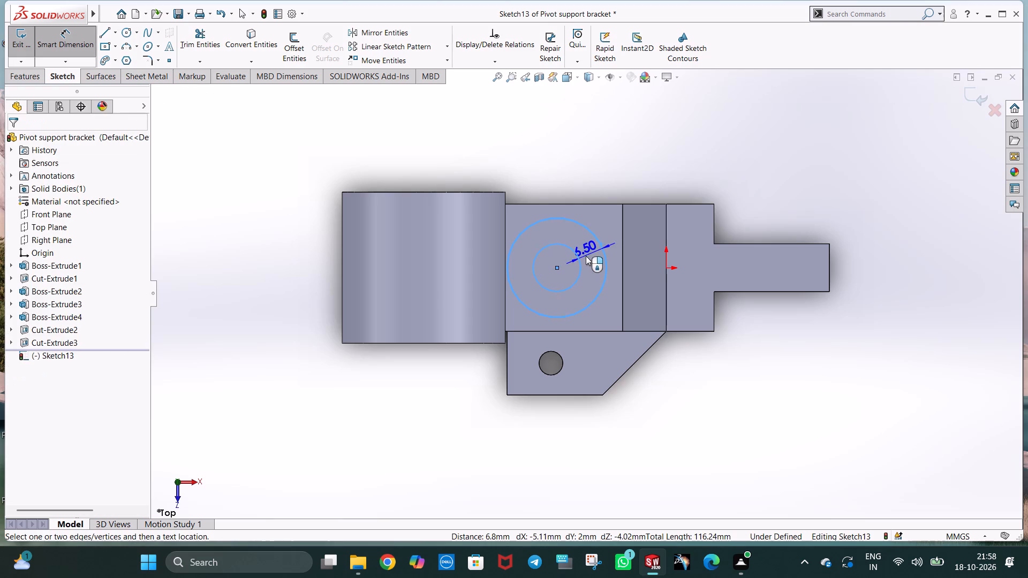
{"action": "key", "text": "Escape"}
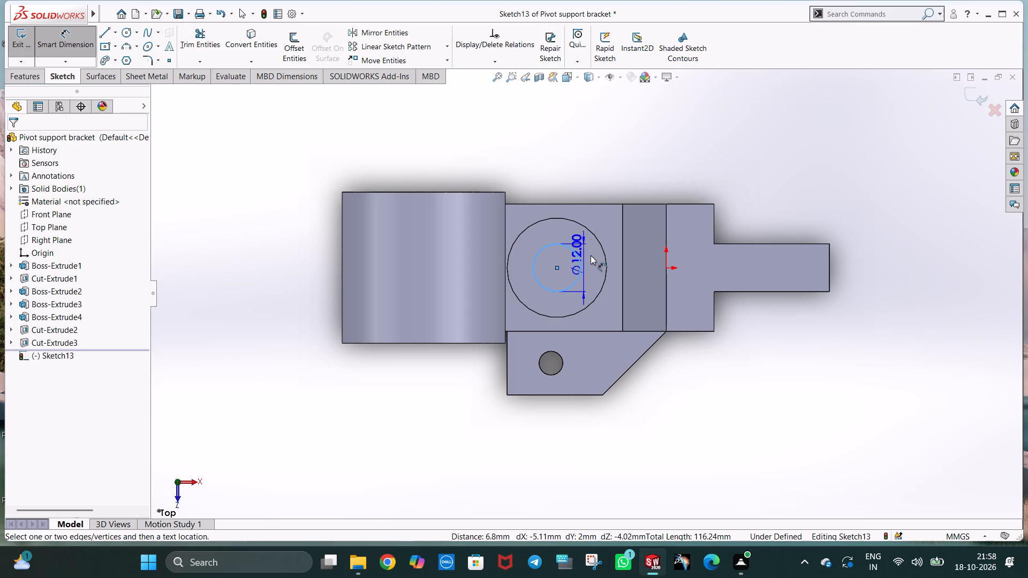
{"action": "left_click", "coordinate": [621, 242]}
{"action": "left_click", "coordinate": [576, 224]}
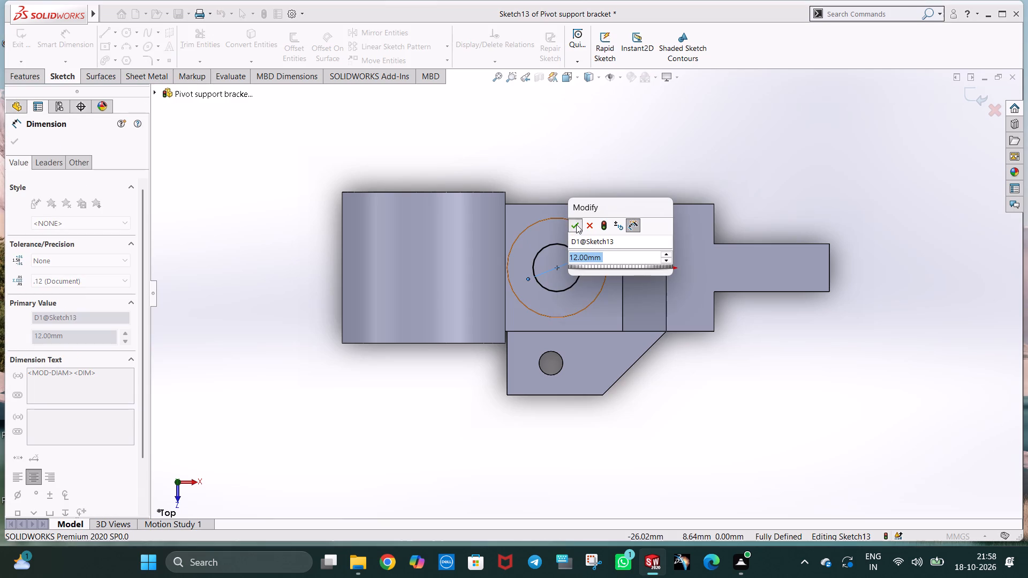
{"action": "left_click", "coordinate": [554, 161]}
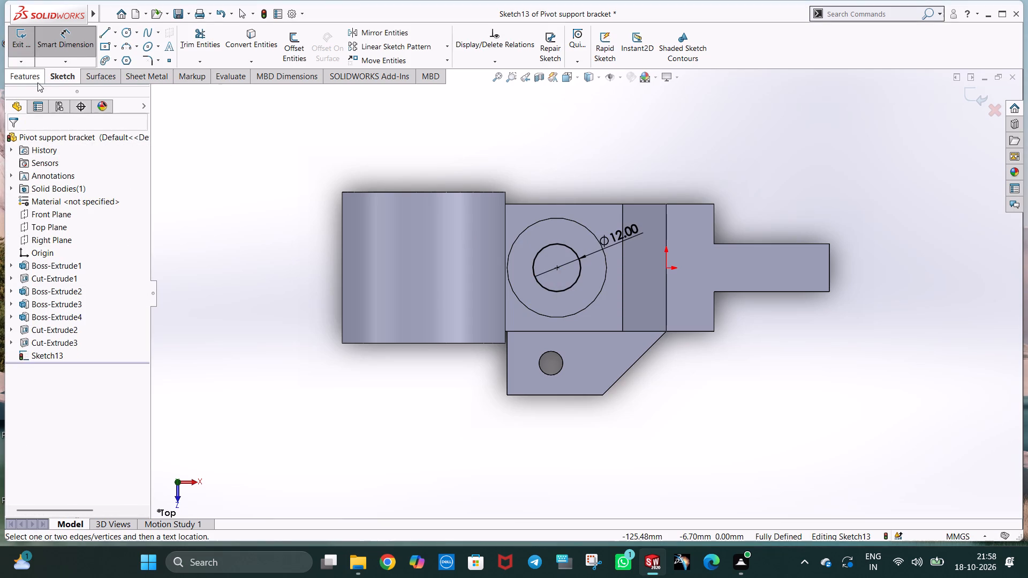
Cut the 12 mm circle on the recess floor down through the arm with a Through All extruded cut.
{"action": "left_click", "coordinate": [37, 82]}
{"action": "middle_click_drag", "start_coordinate": [450, 303], "coordinate": [433, 209]}
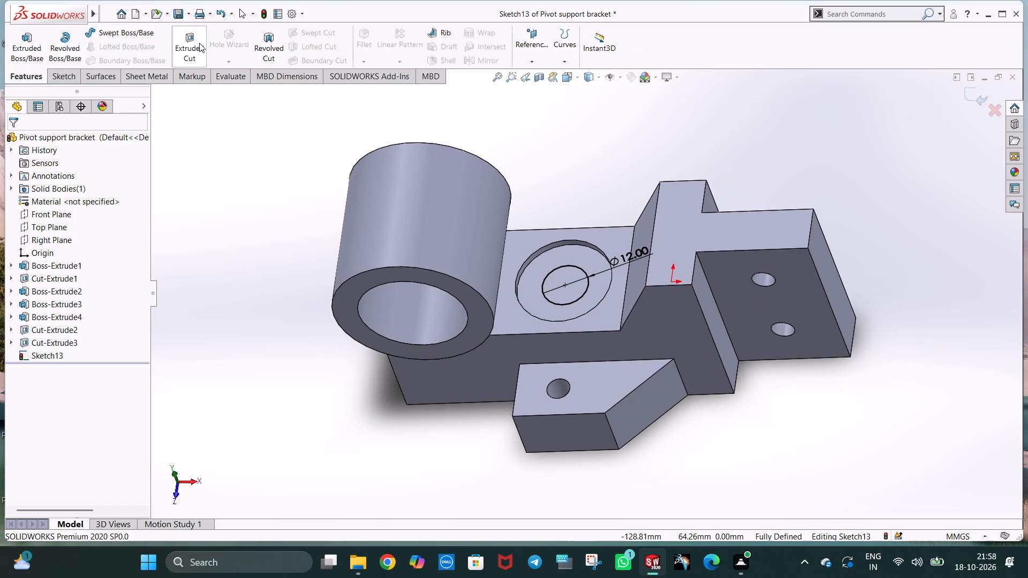
{"action": "left_click", "coordinate": [199, 43]}
{"action": "middle_click_drag", "start_coordinate": [542, 356], "coordinate": [550, 271]}
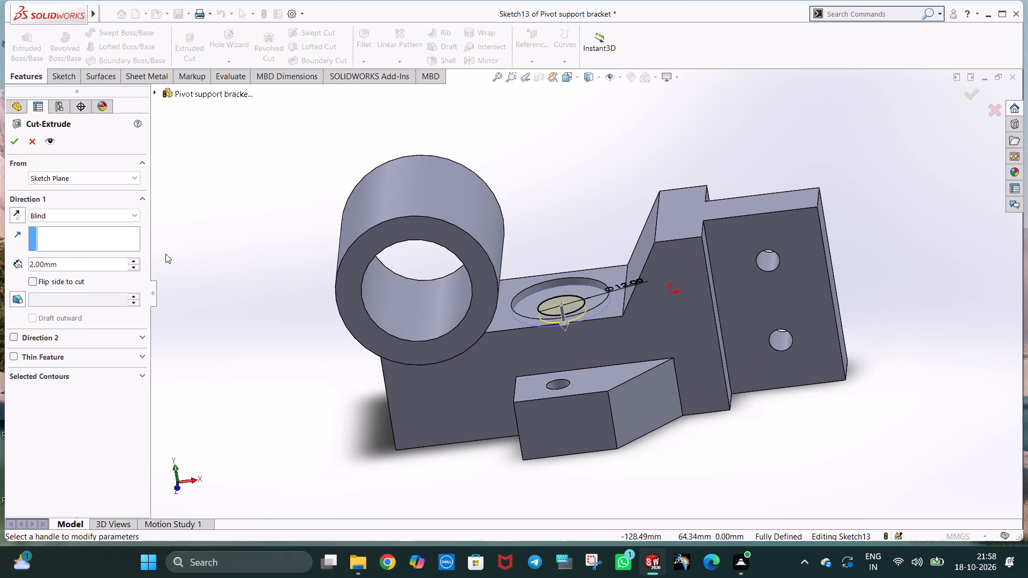
{"action": "left_click", "coordinate": [78, 220]}
{"action": "left_click", "coordinate": [80, 235]}
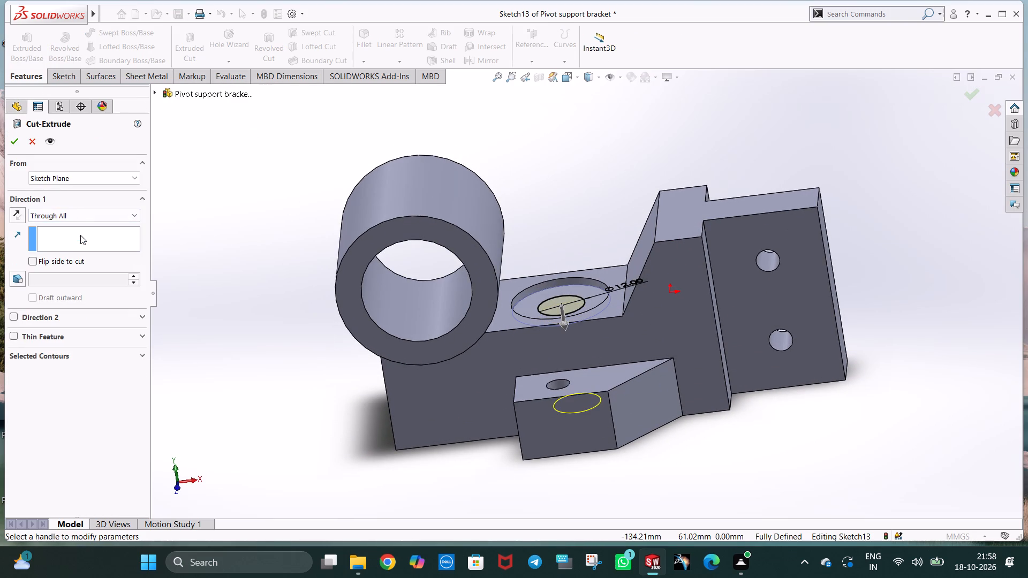
{"action": "middle_click_drag", "start_coordinate": [344, 396], "coordinate": [364, 333]}
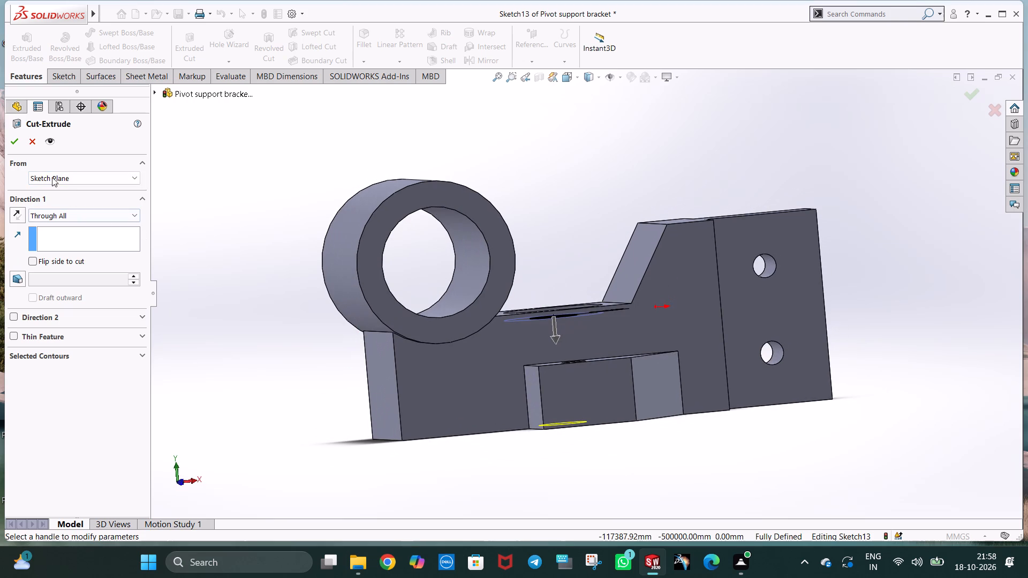
{"action": "left_click", "coordinate": [11, 139]}
{"action": "key", "text": "ctrl+7"}
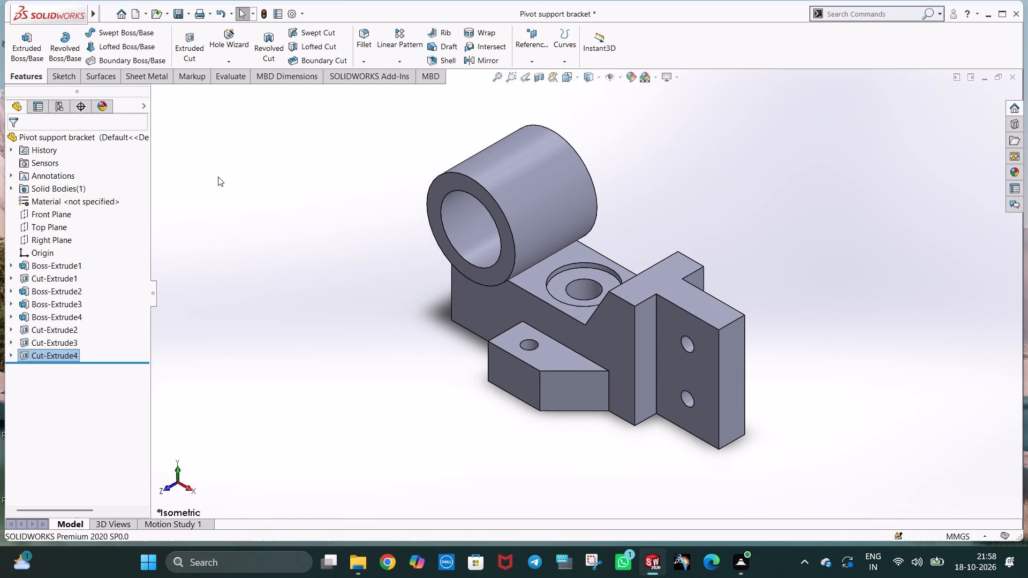
{"action": "left_click", "coordinate": [659, 176]}
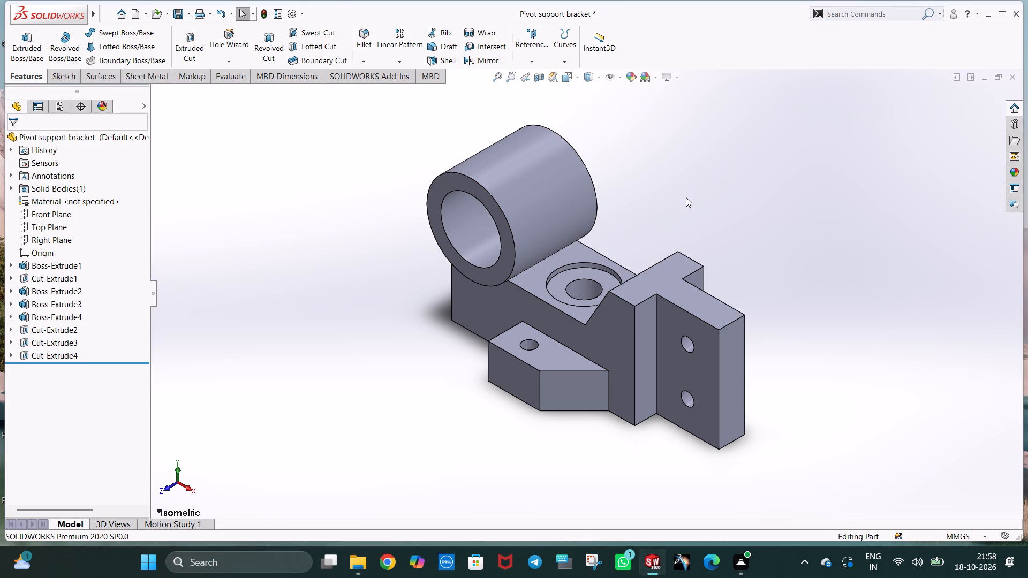
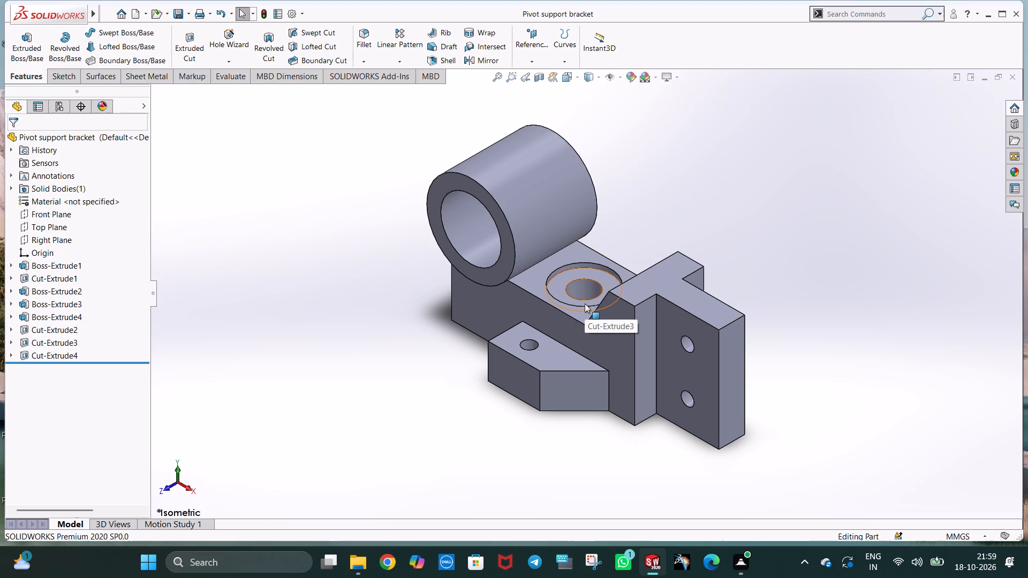
Start a sketch on the Top Plane and draw a circle of 3 mm radius centred on the hollow cylinder, in line with the origin.
{"action": "key", "text": "ctrl+5"}
{"action": "key", "text": "Escape"}
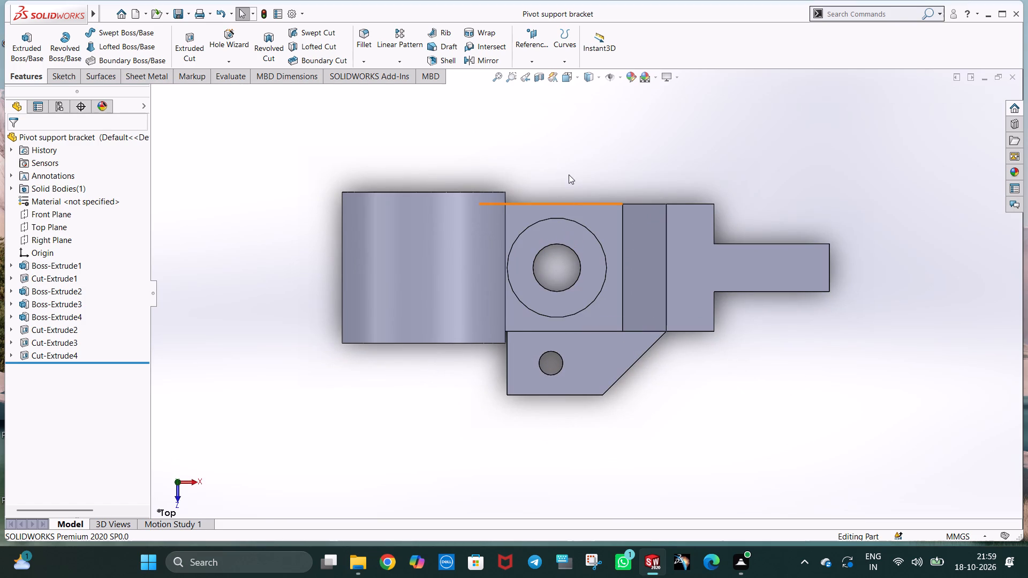
{"action": "left_click", "coordinate": [569, 174]}
{"action": "right_click", "coordinate": [373, 254]}
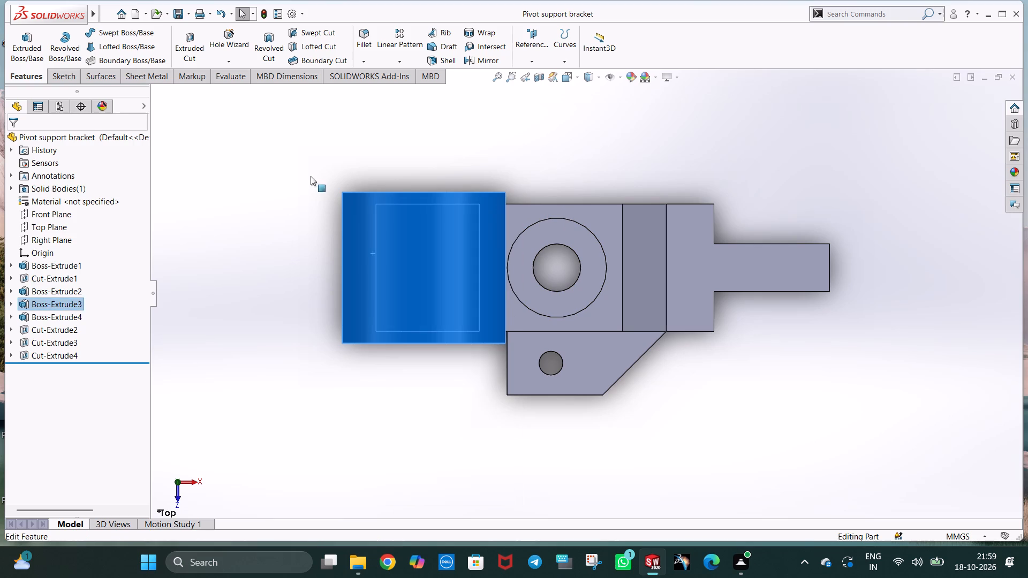
{"action": "left_click", "coordinate": [311, 176]}
{"action": "left_click", "coordinate": [50, 225]}
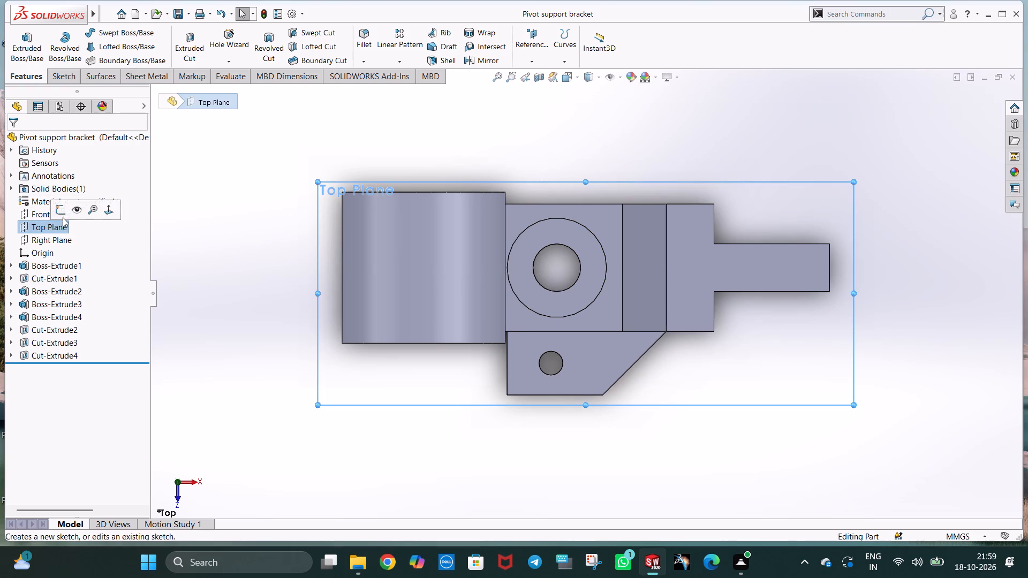
{"action": "left_click", "coordinate": [62, 211]}
{"action": "left_click", "coordinate": [126, 27]}
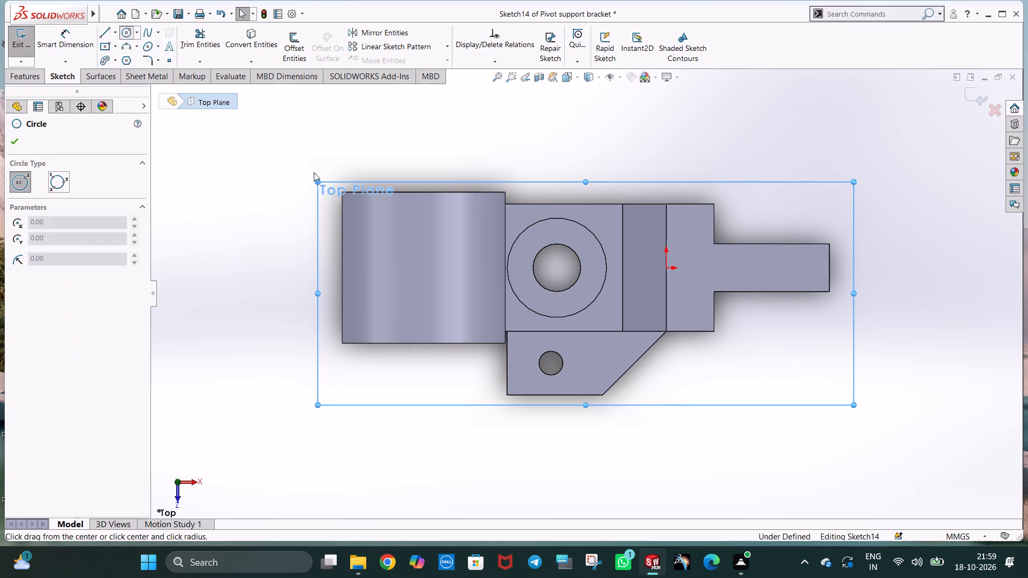
{"action": "left_click", "coordinate": [423, 268]}
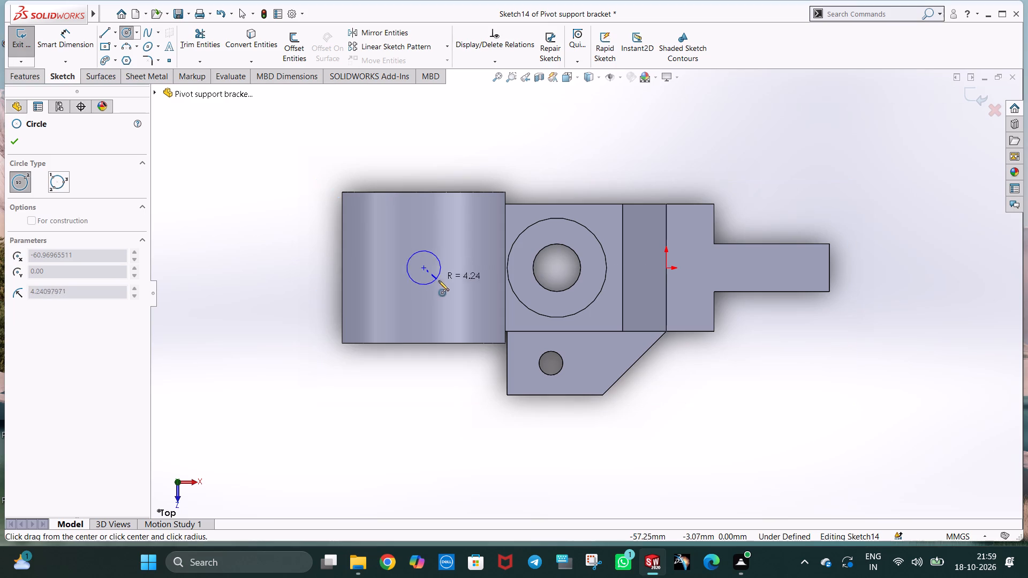
{"action": "left_click", "coordinate": [439, 280]}
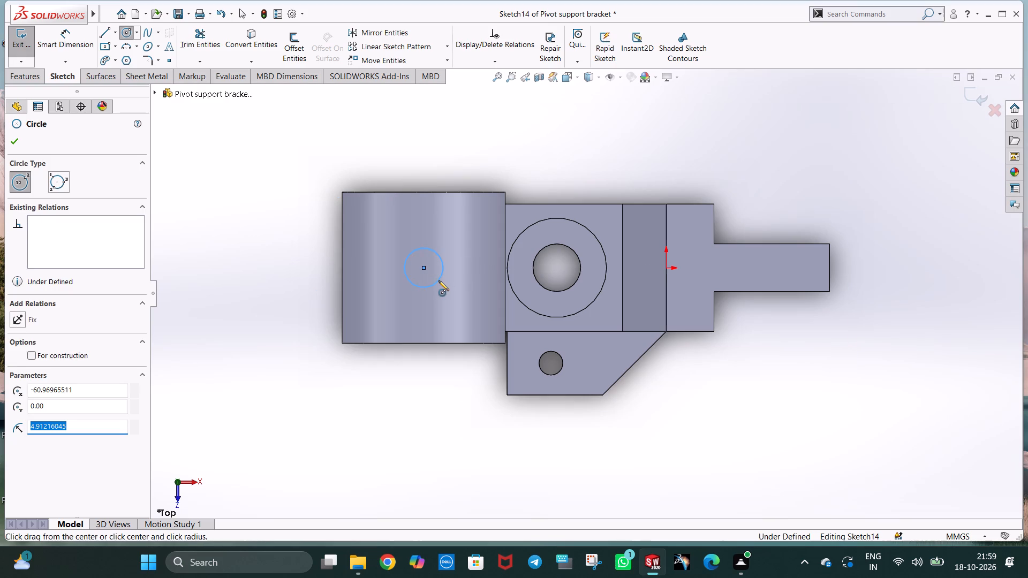
{"action": "key", "text": "6"}
{"action": "key", "text": "BackSpace"}
{"action": "key", "text": "3"}
{"action": "key", "text": "Return"}
{"action": "key", "text": "Escape"}
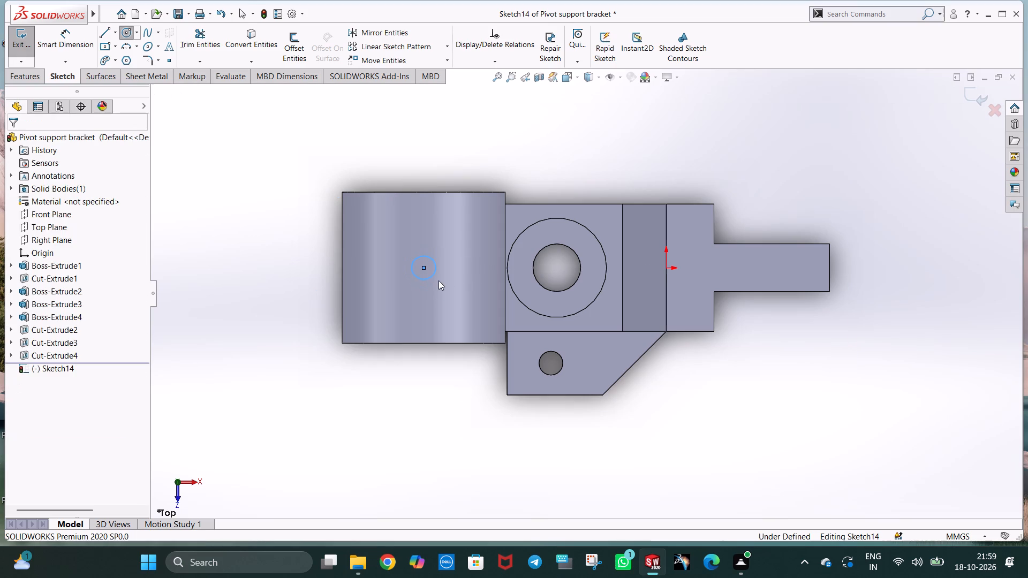
{"action": "key", "text": "Escape"}
{"action": "left_click", "coordinate": [449, 163]}
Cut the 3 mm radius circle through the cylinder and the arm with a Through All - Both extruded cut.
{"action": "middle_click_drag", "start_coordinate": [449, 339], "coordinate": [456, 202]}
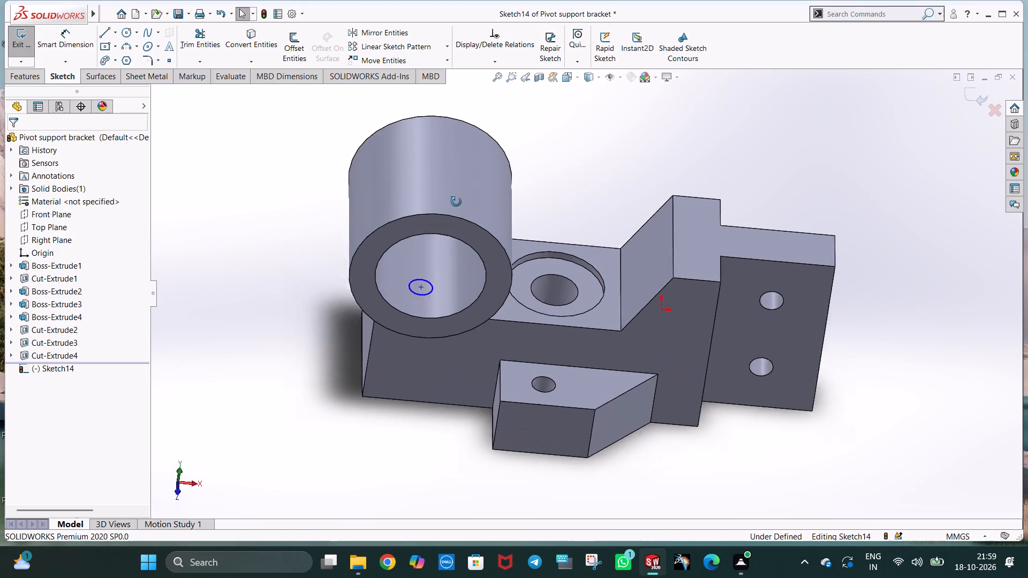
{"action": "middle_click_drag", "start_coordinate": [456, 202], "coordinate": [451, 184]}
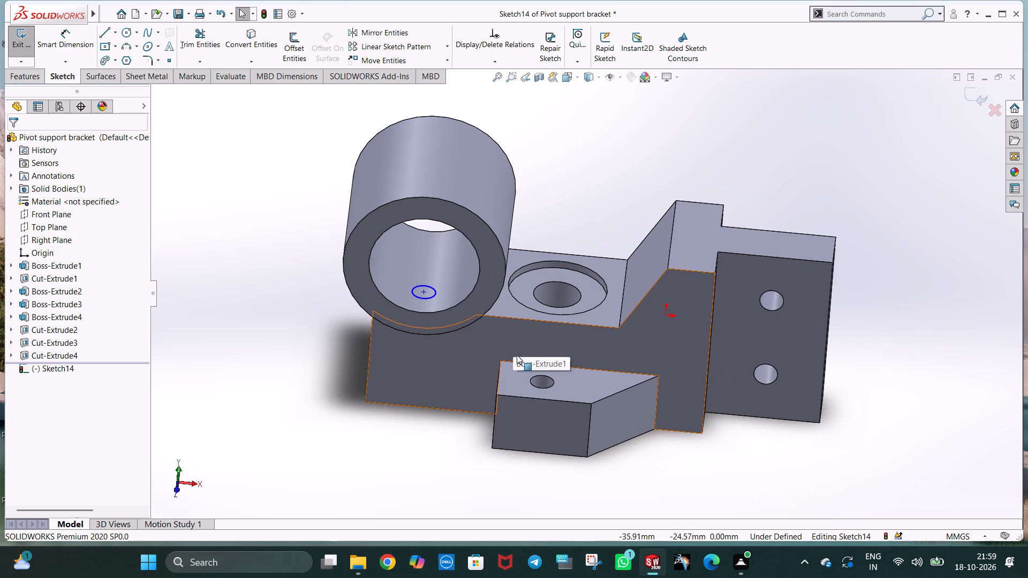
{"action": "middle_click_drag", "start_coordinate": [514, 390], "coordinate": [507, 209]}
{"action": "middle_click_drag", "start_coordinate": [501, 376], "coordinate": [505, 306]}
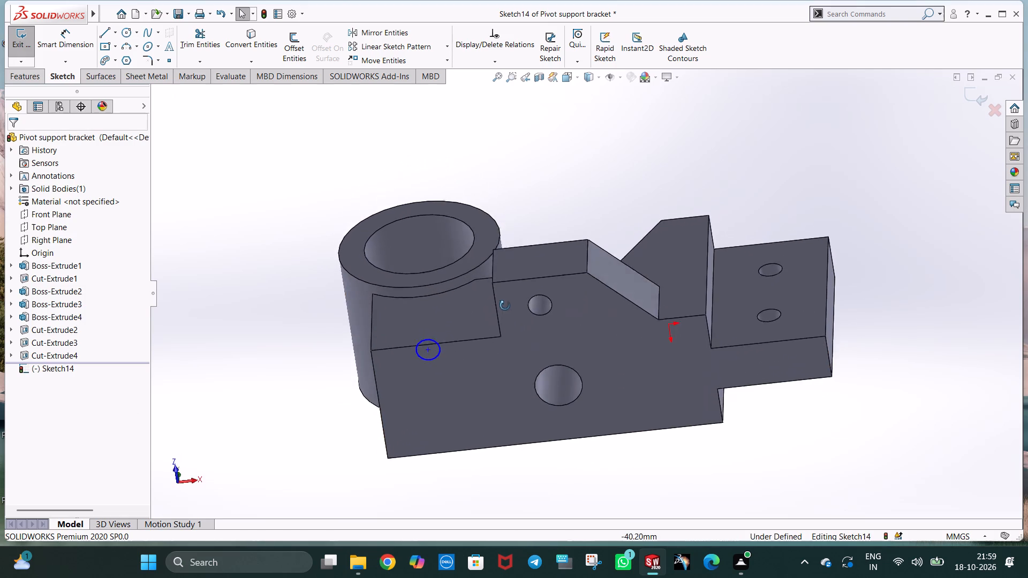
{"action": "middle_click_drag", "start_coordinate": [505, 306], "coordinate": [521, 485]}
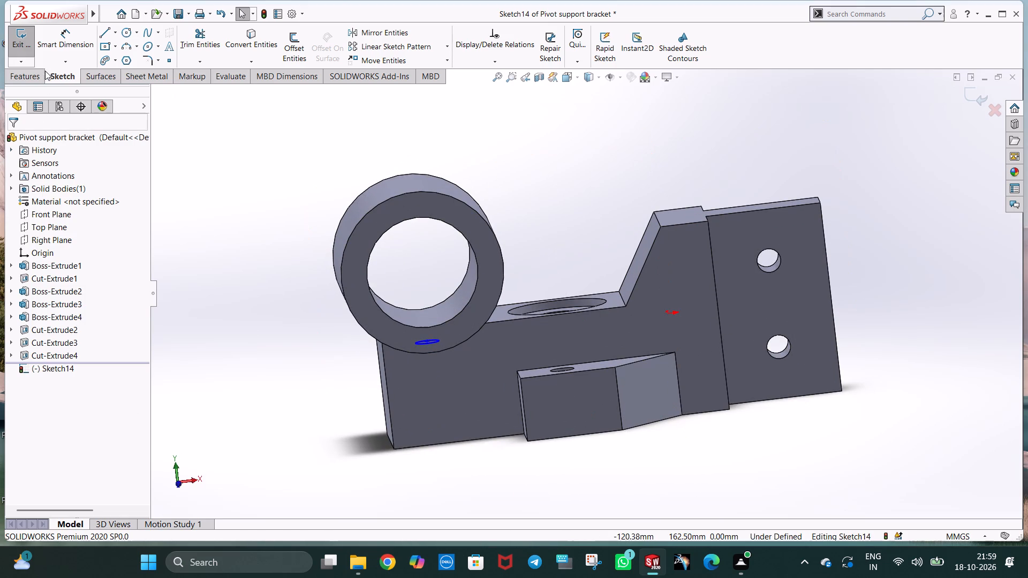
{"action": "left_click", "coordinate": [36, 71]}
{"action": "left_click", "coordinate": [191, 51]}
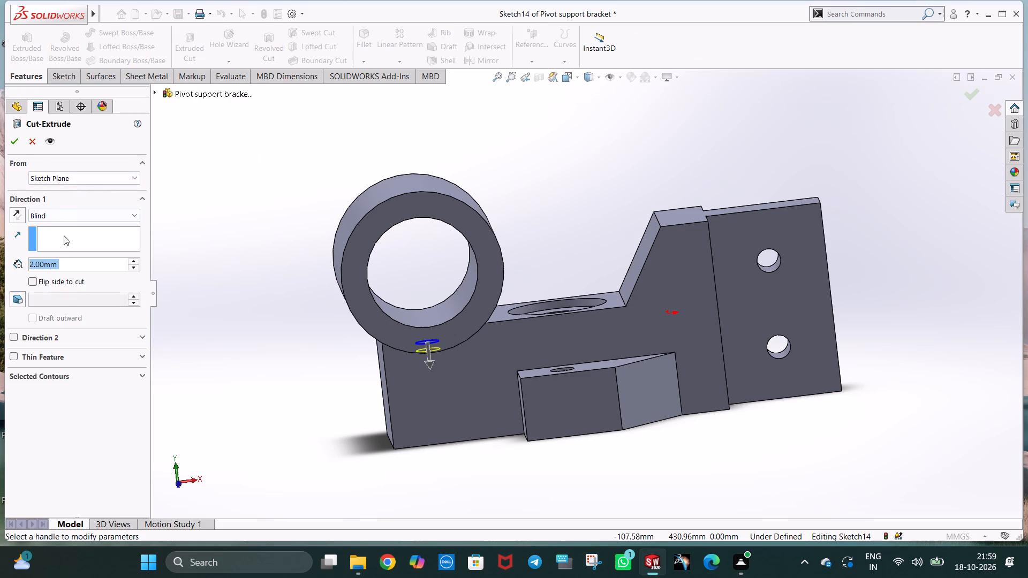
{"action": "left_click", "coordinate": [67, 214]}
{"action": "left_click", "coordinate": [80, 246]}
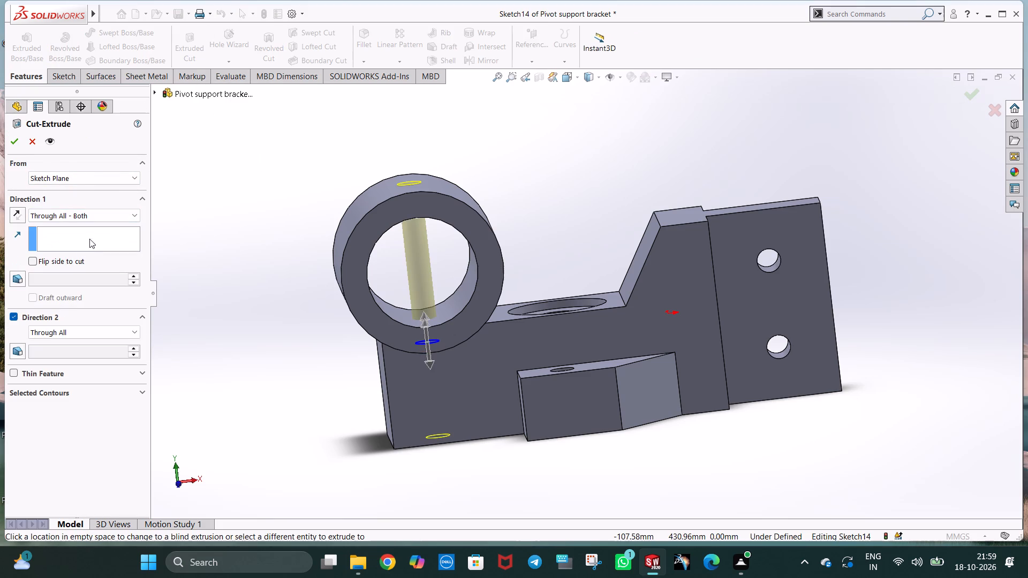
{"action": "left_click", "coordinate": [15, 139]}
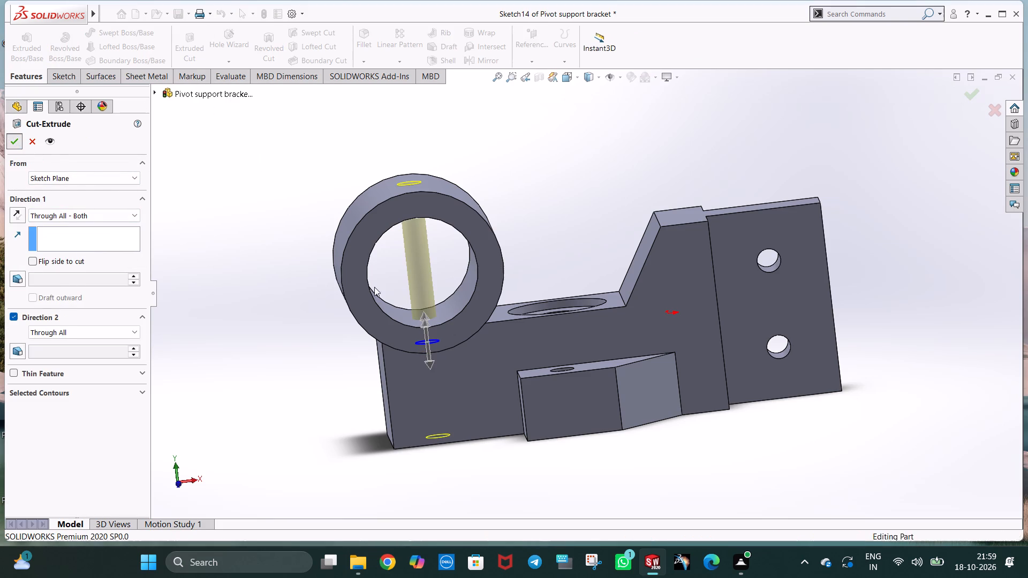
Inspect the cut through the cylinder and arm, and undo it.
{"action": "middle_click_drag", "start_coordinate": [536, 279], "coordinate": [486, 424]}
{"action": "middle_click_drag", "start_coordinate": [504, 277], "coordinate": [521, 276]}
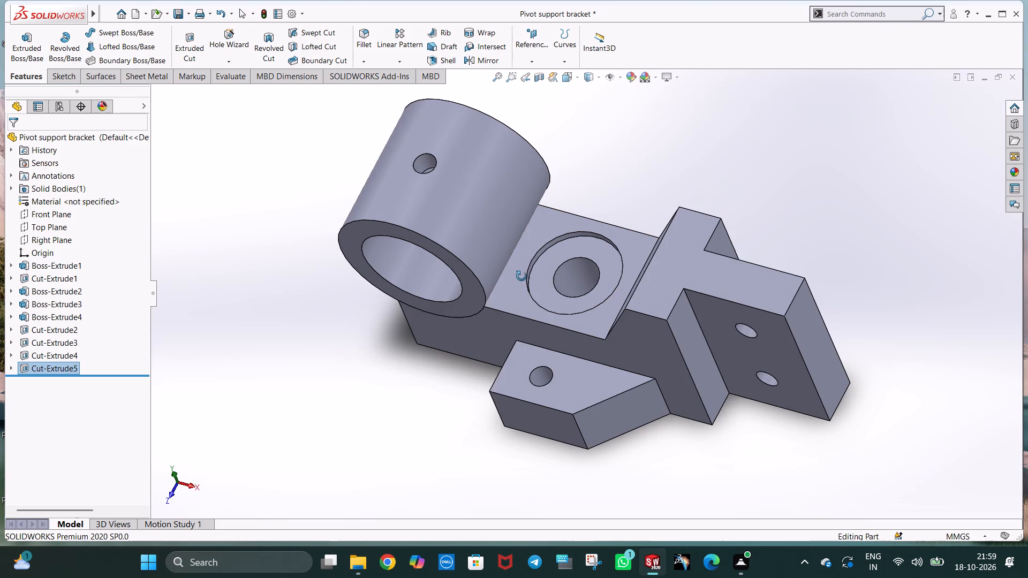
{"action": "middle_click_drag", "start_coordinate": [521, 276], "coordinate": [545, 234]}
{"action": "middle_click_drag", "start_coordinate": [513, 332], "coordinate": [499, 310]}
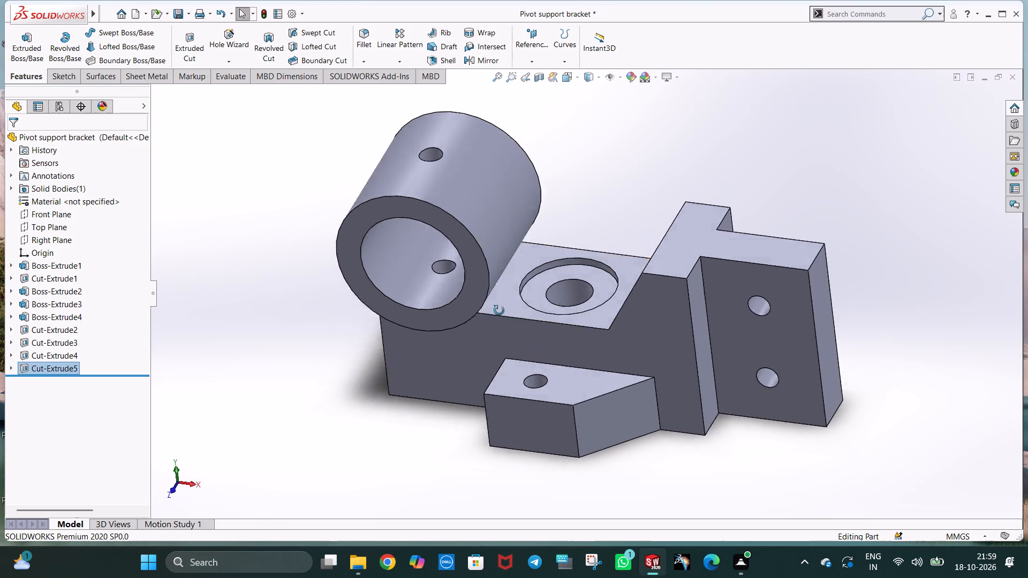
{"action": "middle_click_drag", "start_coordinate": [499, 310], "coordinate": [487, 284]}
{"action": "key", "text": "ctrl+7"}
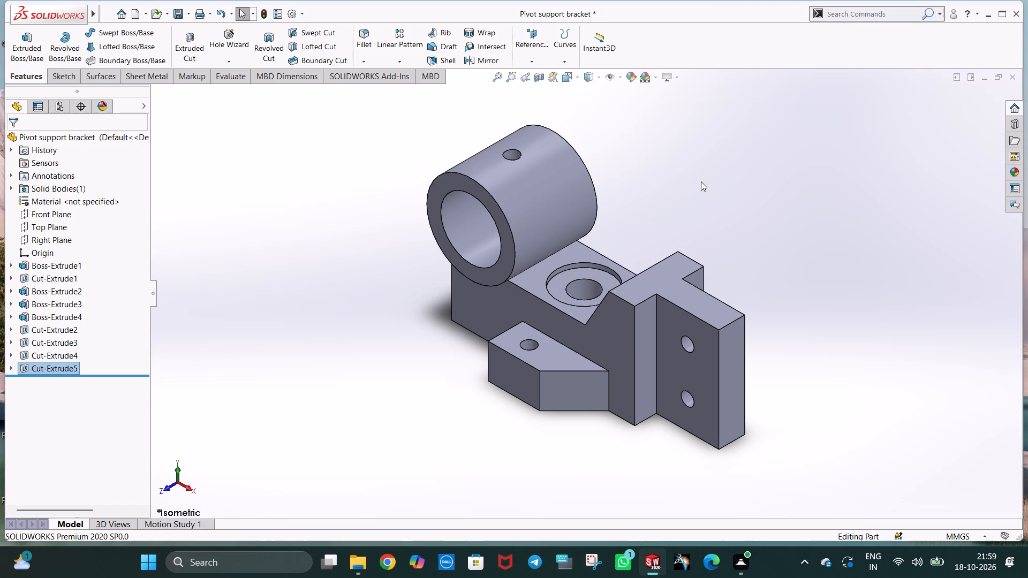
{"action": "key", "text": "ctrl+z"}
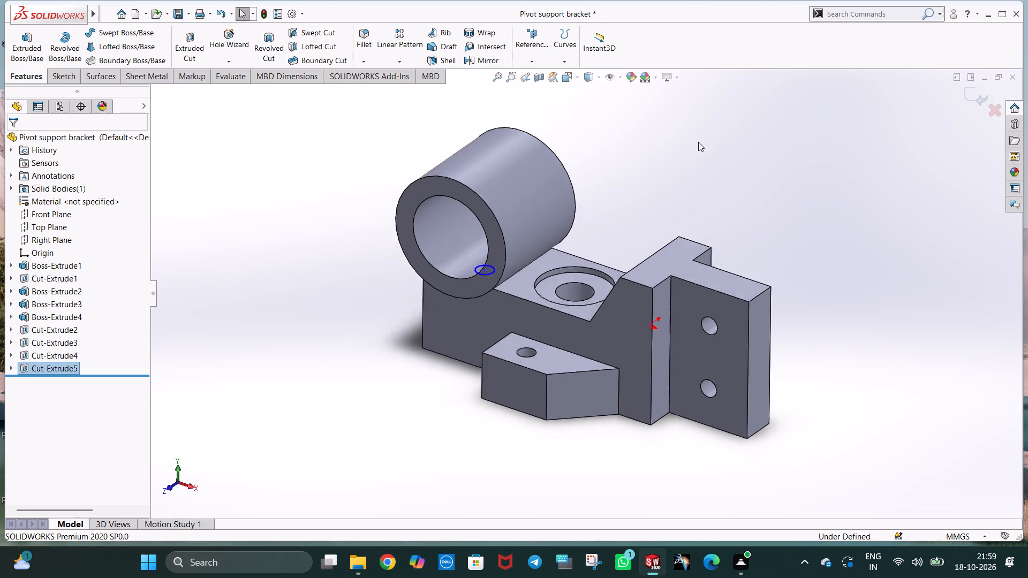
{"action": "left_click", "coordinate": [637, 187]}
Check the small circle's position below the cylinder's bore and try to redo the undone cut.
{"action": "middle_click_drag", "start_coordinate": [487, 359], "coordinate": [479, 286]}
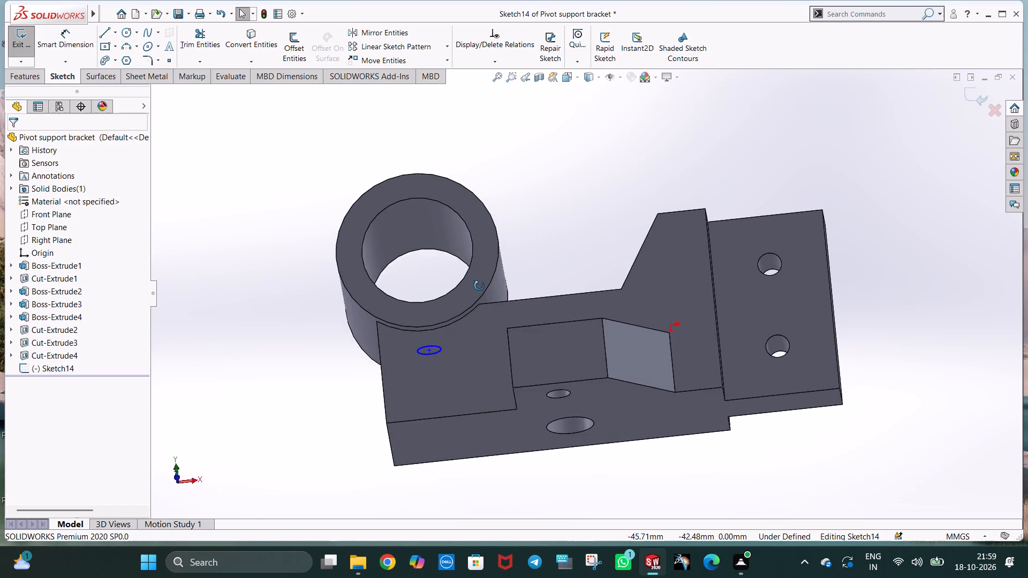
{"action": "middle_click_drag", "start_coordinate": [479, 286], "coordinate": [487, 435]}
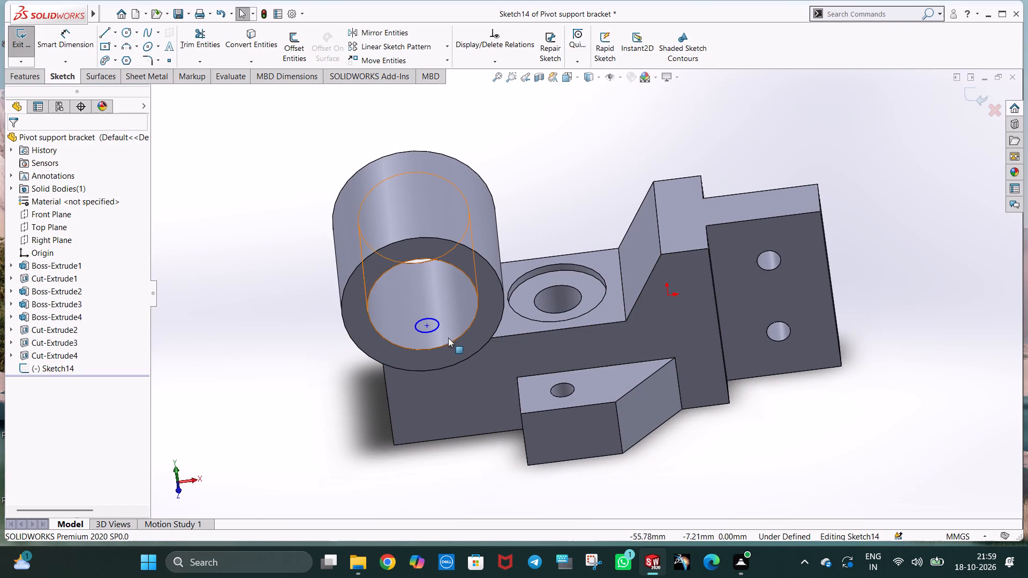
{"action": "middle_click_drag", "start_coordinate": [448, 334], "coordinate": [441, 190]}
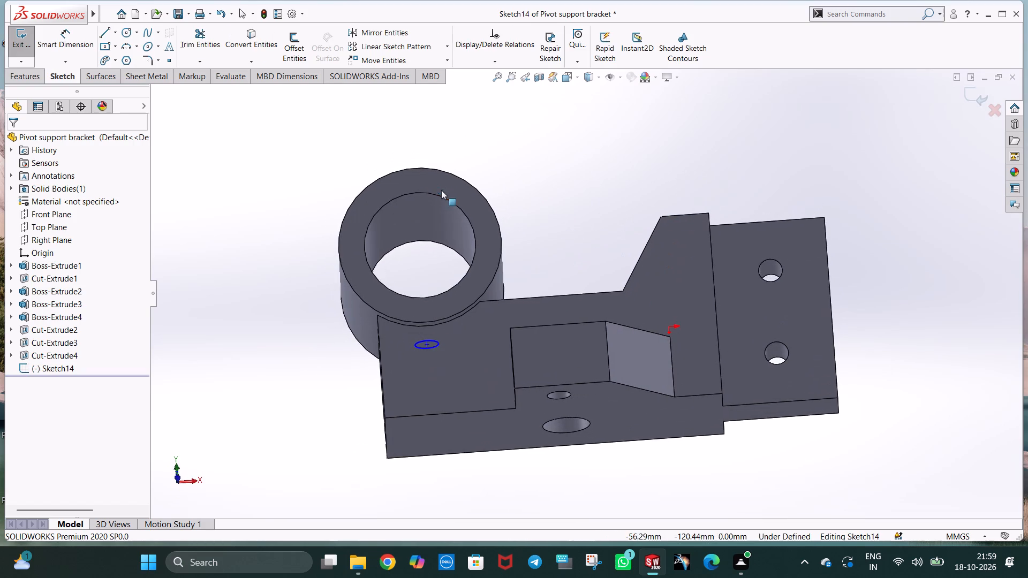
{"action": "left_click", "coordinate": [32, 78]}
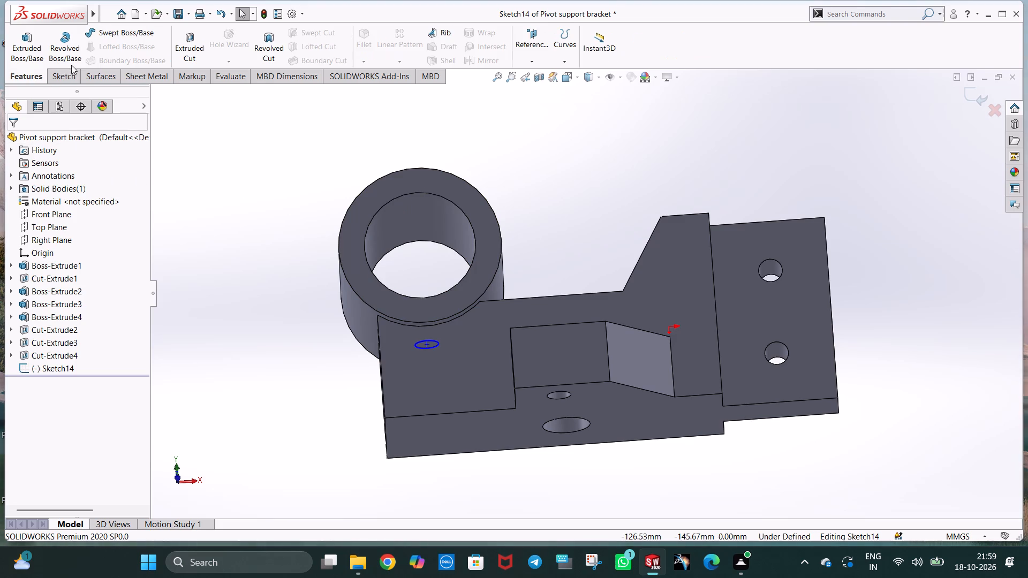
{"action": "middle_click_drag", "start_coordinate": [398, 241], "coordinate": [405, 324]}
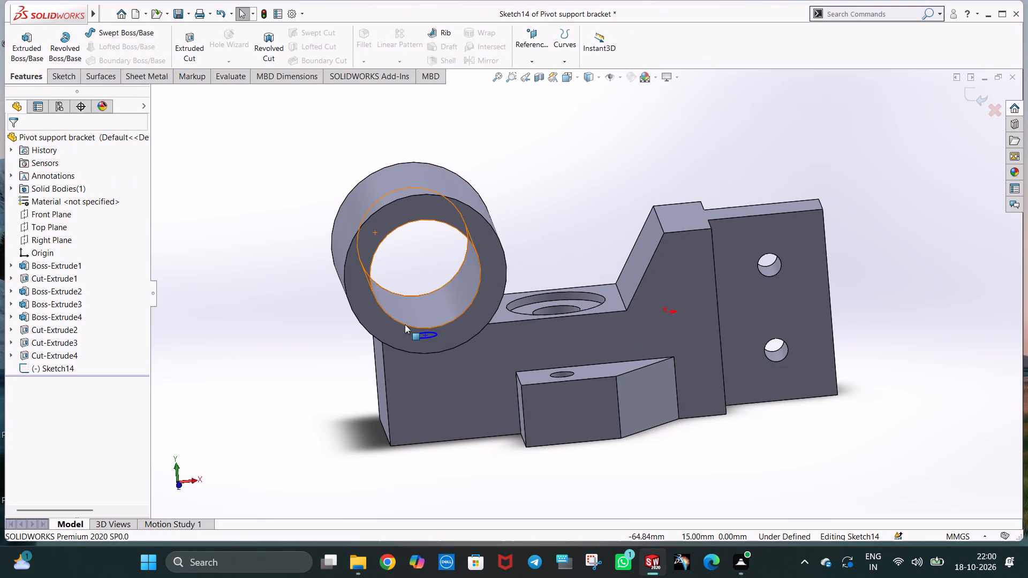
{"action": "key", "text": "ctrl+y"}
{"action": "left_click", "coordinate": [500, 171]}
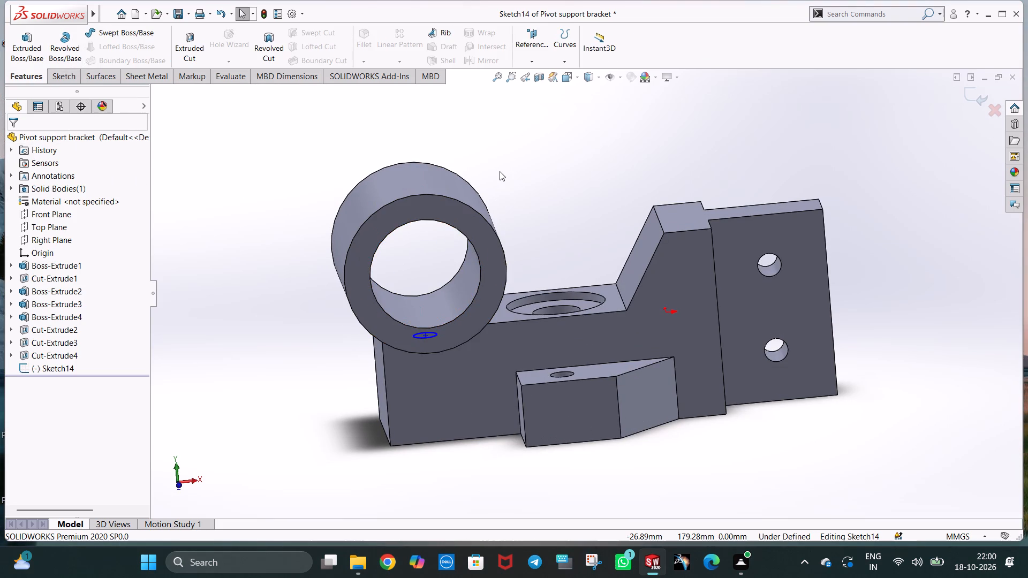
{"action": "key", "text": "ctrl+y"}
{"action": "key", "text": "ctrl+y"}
Cut the small circle upward through the cylinder's walls with a reversed-direction blind extruded cut 50 mm deep.
{"action": "left_click", "coordinate": [188, 45]}
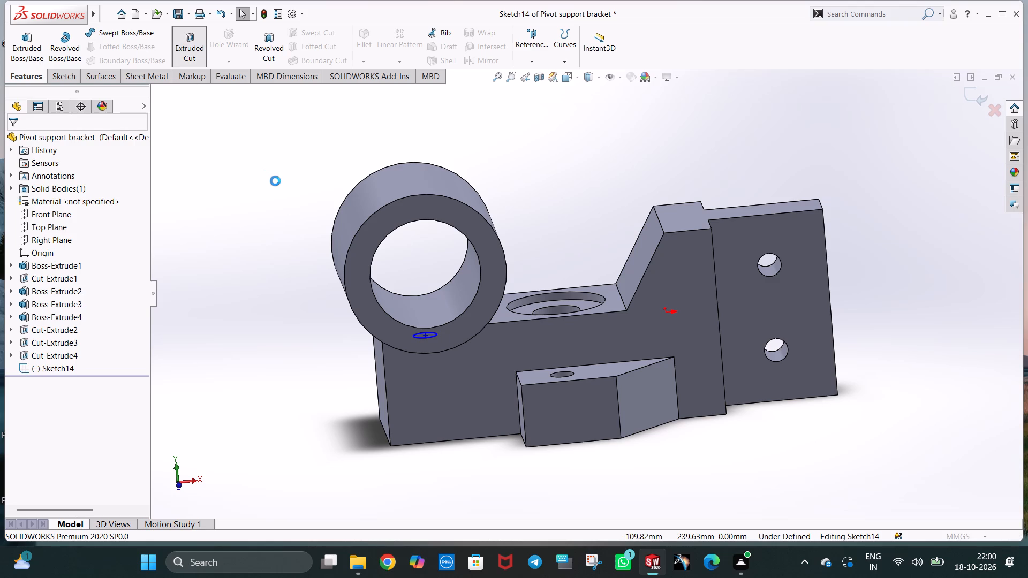
{"action": "middle_click_drag", "start_coordinate": [415, 374], "coordinate": [409, 345]}
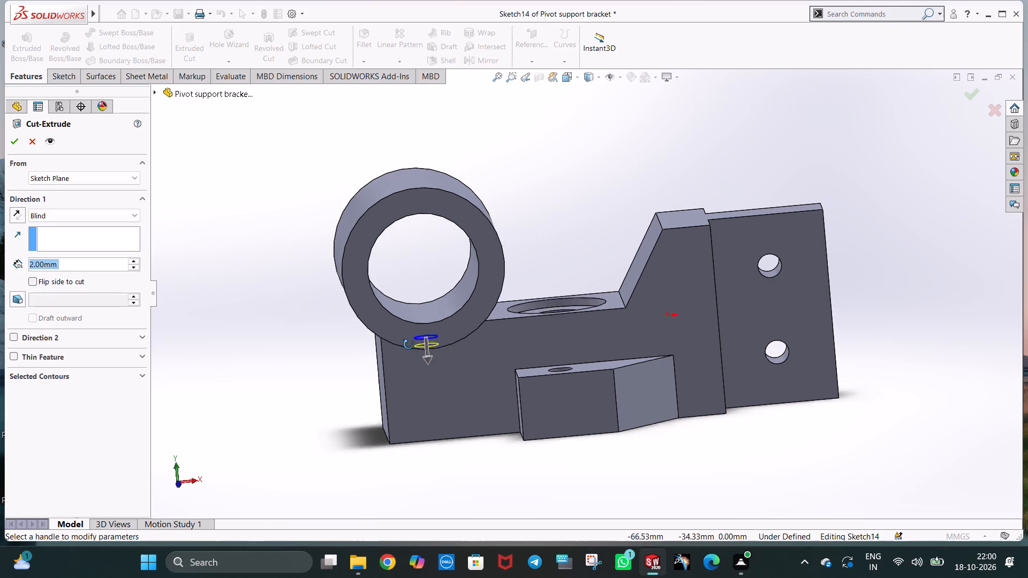
{"action": "middle_click_drag", "start_coordinate": [409, 345], "coordinate": [399, 302]}
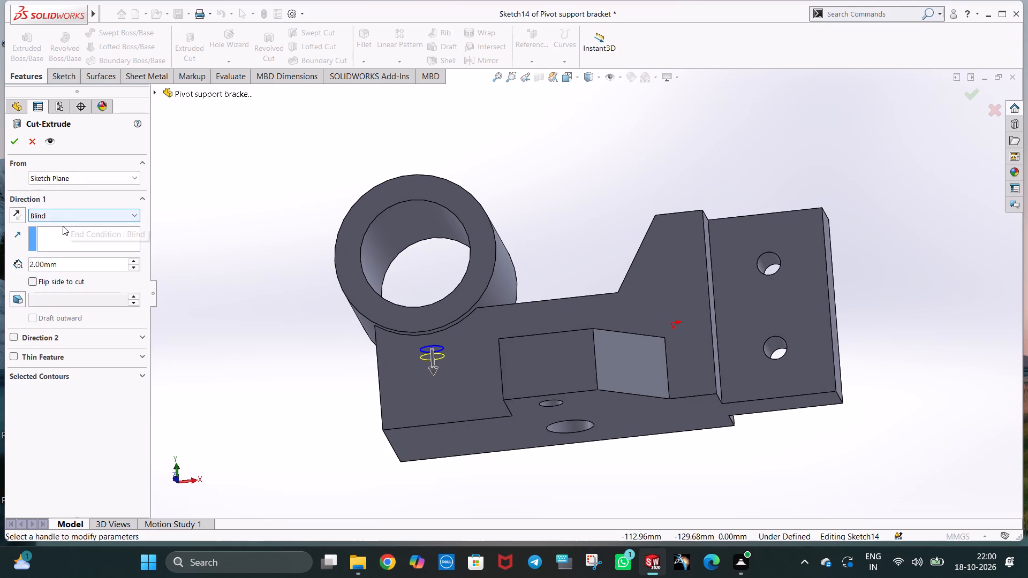
{"action": "left_click", "coordinate": [22, 215]}
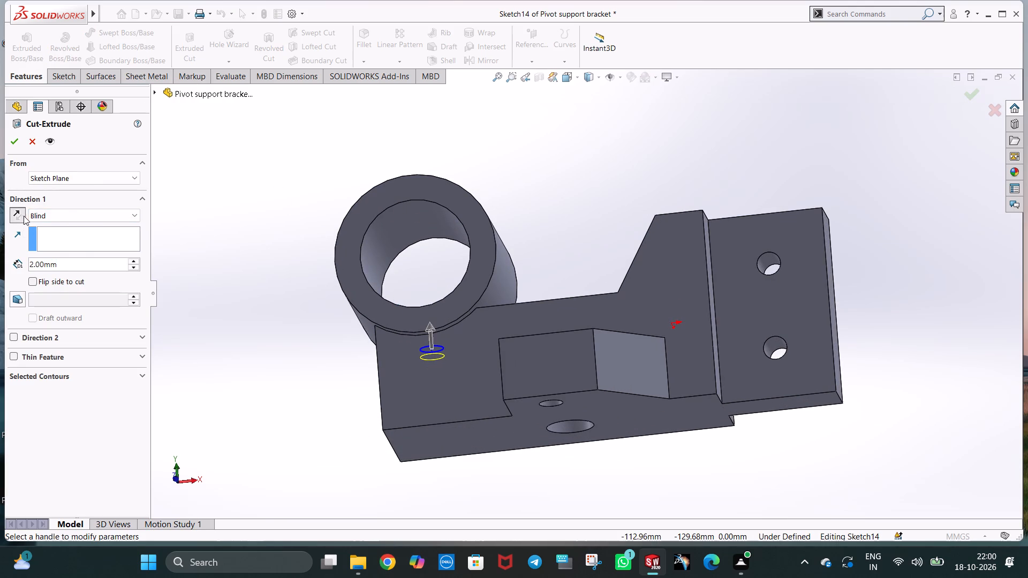
{"action": "left_click_drag", "start_coordinate": [69, 263], "coordinate": [28, 261]}
{"action": "type", "text": "50"}
{"action": "key", "text": "Return"}
{"action": "middle_click_drag", "start_coordinate": [433, 375], "coordinate": [367, 453]}
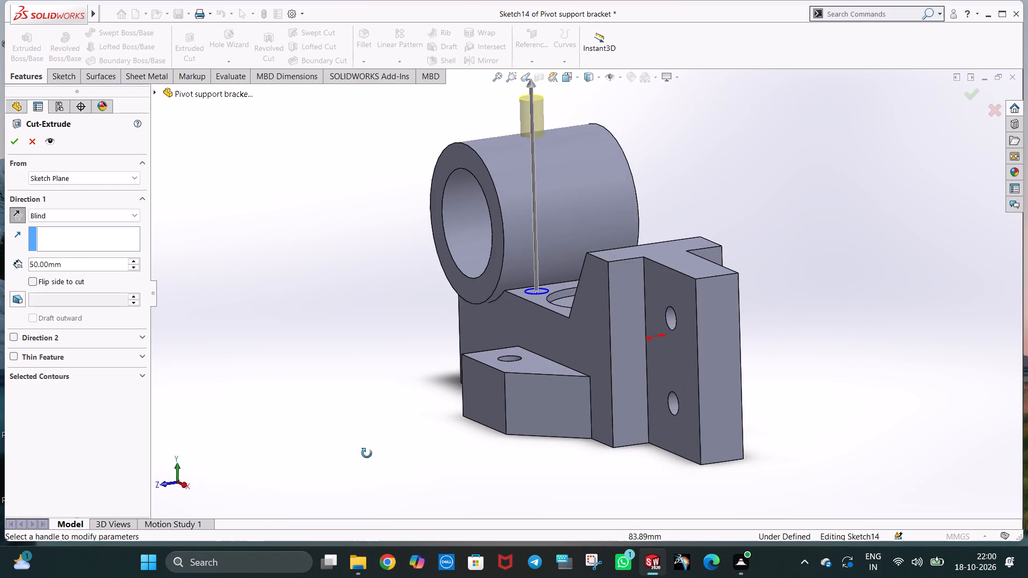
{"action": "middle_click_drag", "start_coordinate": [367, 453], "coordinate": [382, 455]}
{"action": "left_click", "coordinate": [17, 137]}
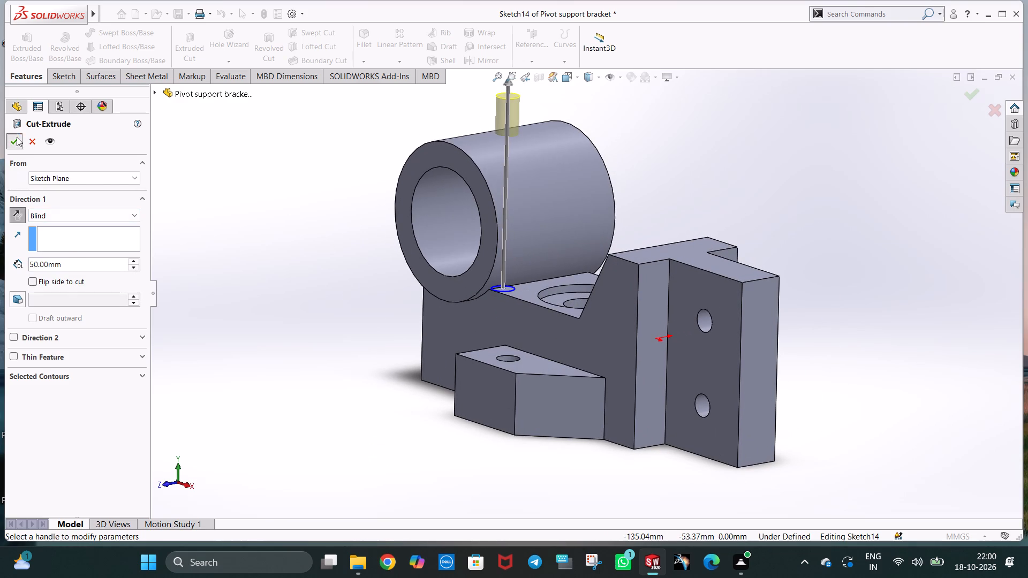
{"action": "left_click", "coordinate": [271, 244]}
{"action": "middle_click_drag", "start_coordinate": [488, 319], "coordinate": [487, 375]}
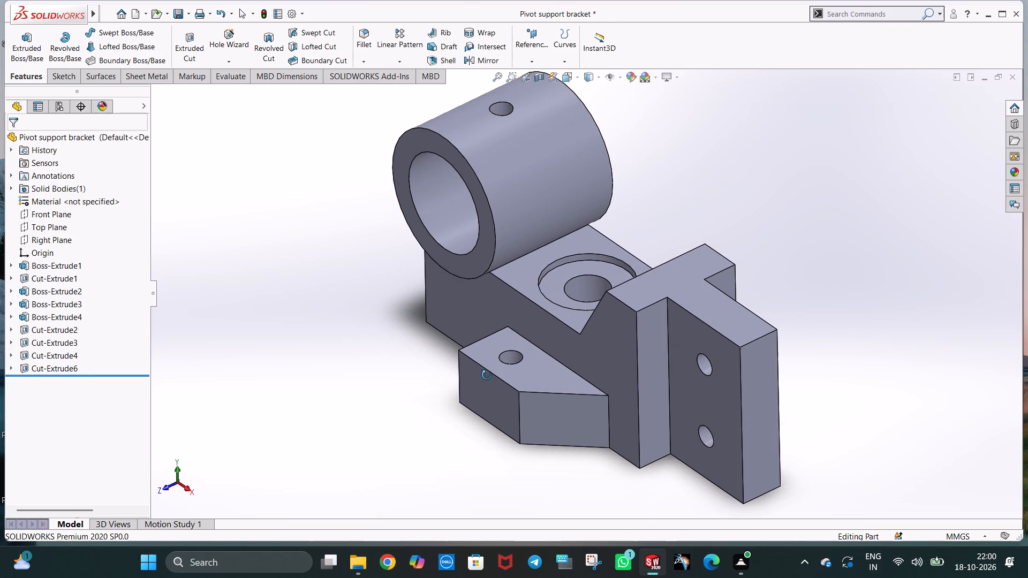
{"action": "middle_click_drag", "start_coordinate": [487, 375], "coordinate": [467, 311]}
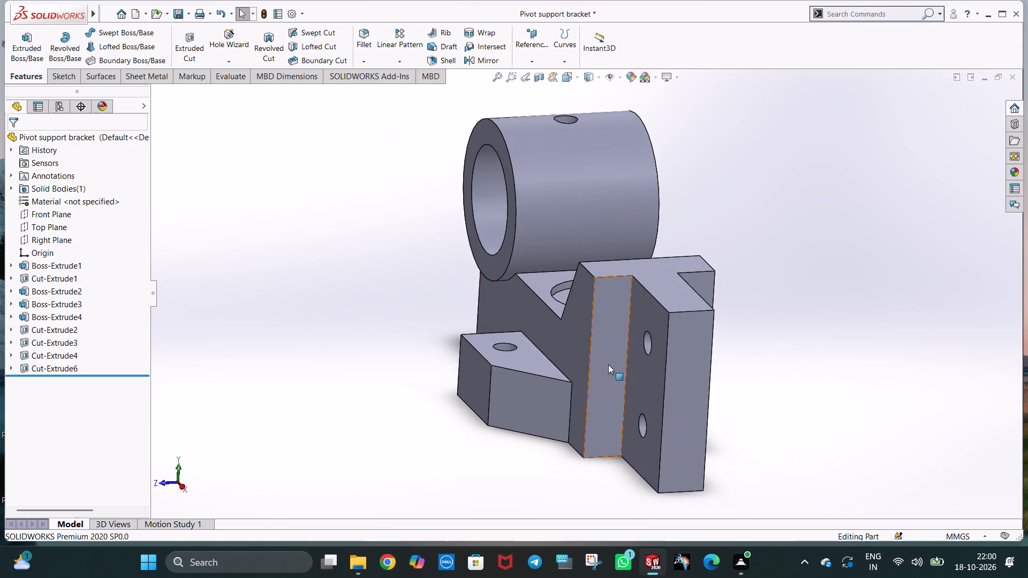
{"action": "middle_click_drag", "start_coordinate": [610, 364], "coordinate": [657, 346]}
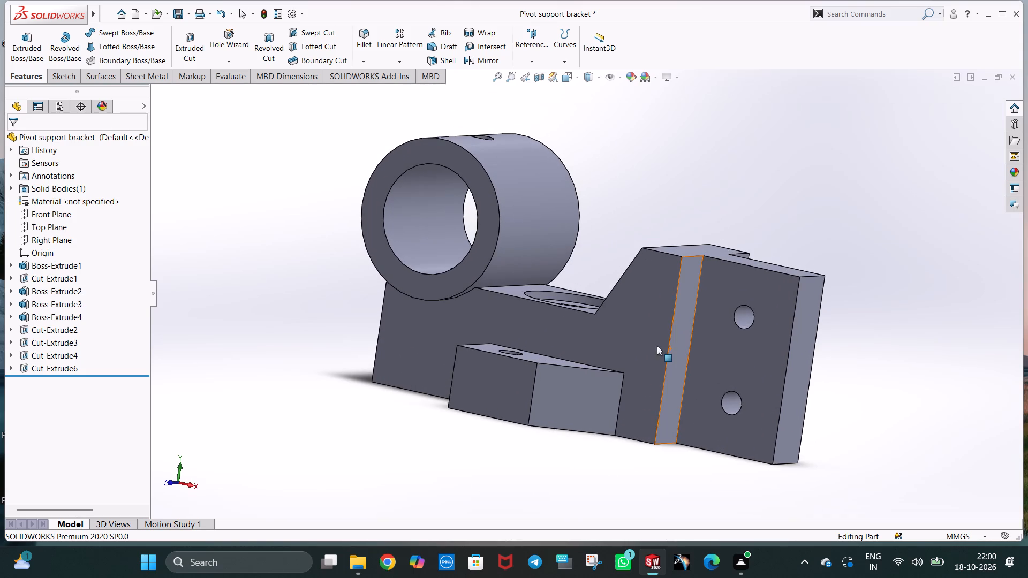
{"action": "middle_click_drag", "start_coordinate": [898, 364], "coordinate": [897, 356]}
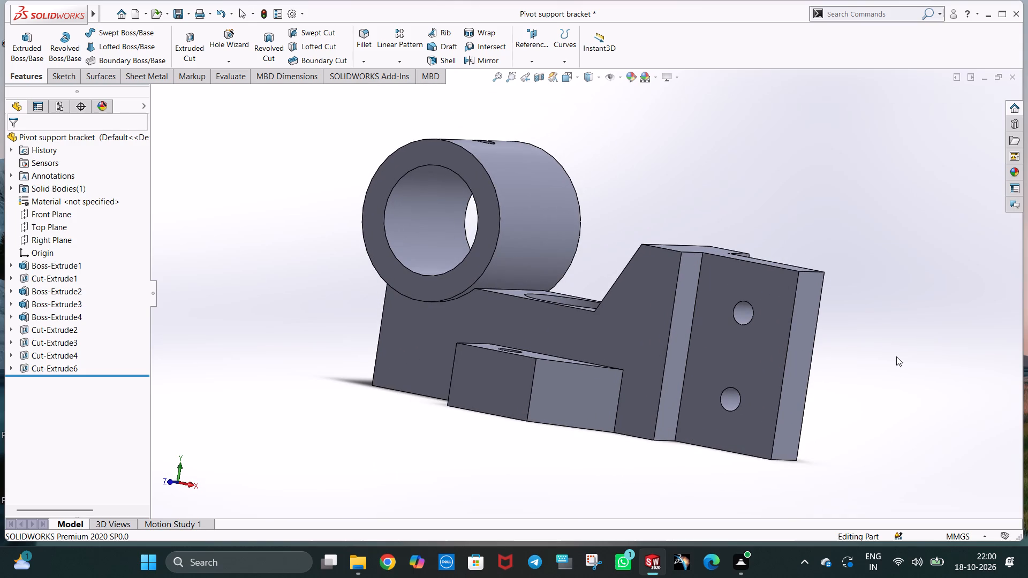
Start a Top Plane sketch with a 10 mm vertical line running from the centre of the cylinder's small cross hole.
{"action": "key", "text": "Escape"}
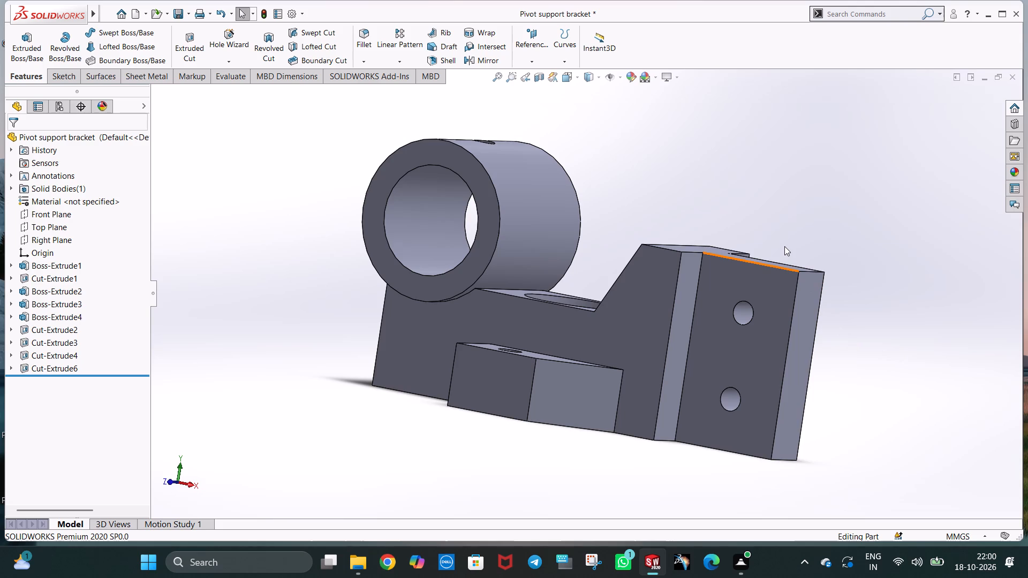
{"action": "key", "text": "ctrl+7"}
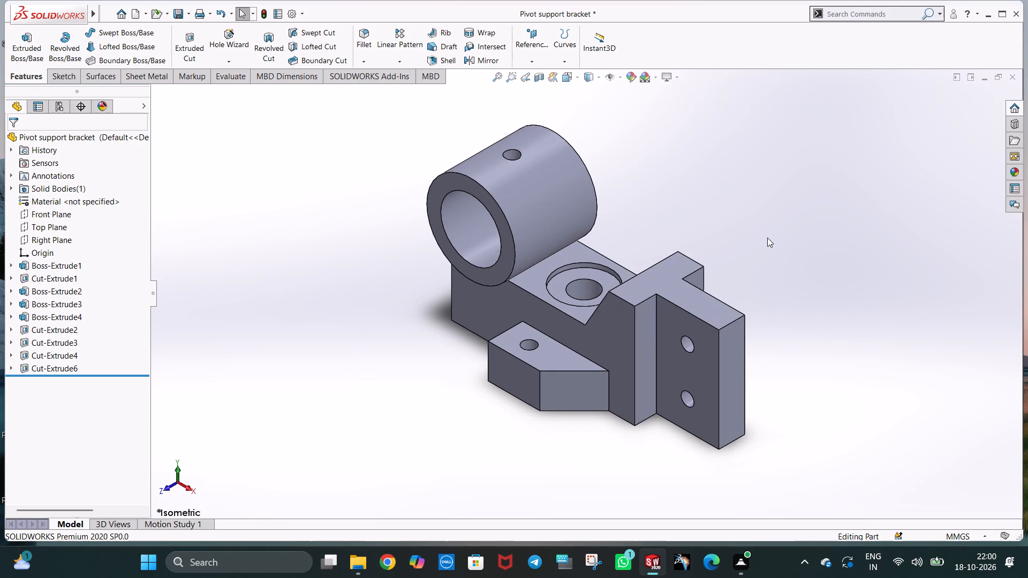
{"action": "key", "text": "ctrl+5"}
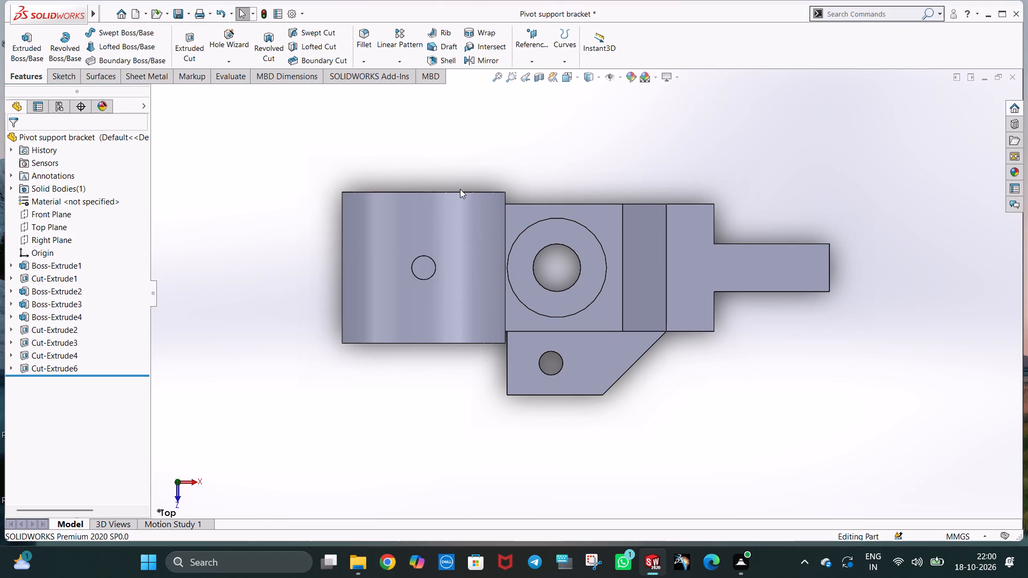
{"action": "left_click", "coordinate": [64, 77]}
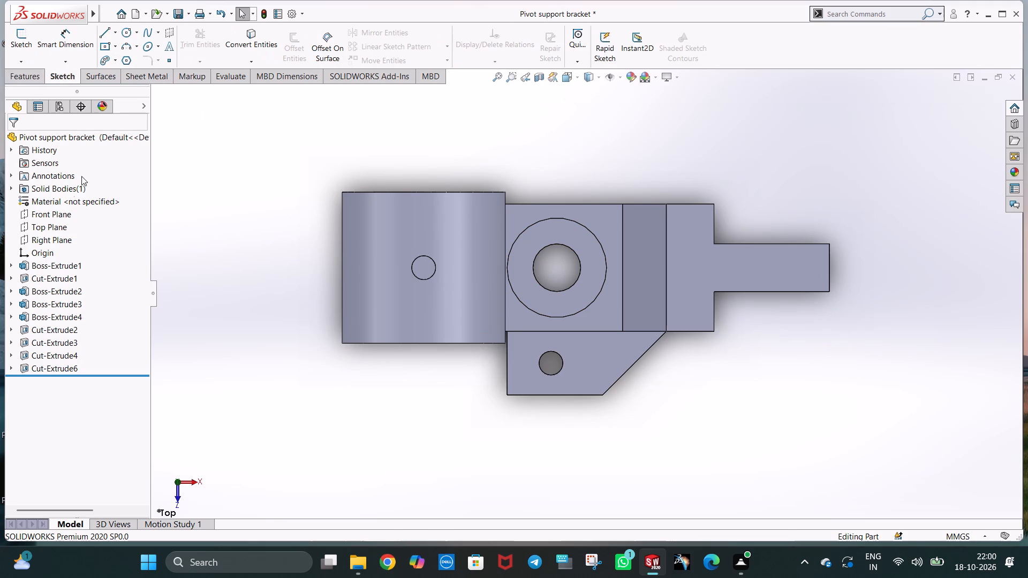
{"action": "left_click", "coordinate": [61, 227]}
{"action": "left_click", "coordinate": [72, 214]}
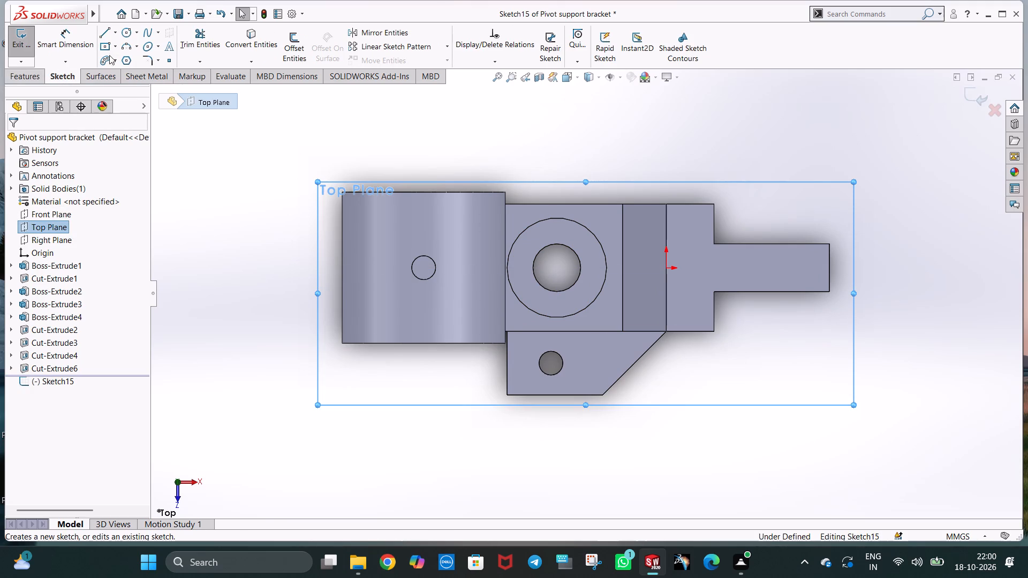
{"action": "left_click", "coordinate": [117, 37]}
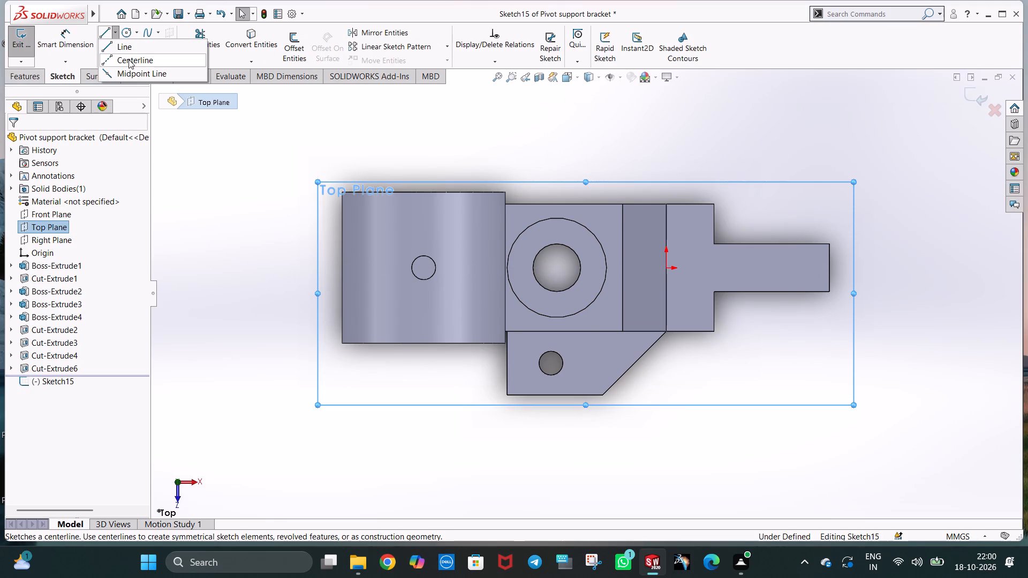
{"action": "left_click", "coordinate": [128, 49]}
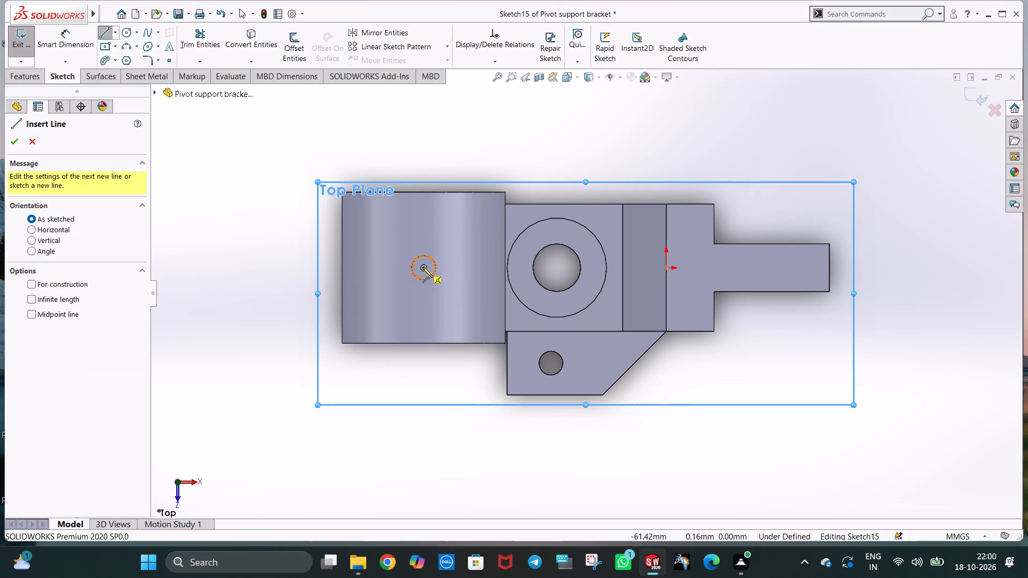
{"action": "left_click", "coordinate": [424, 265]}
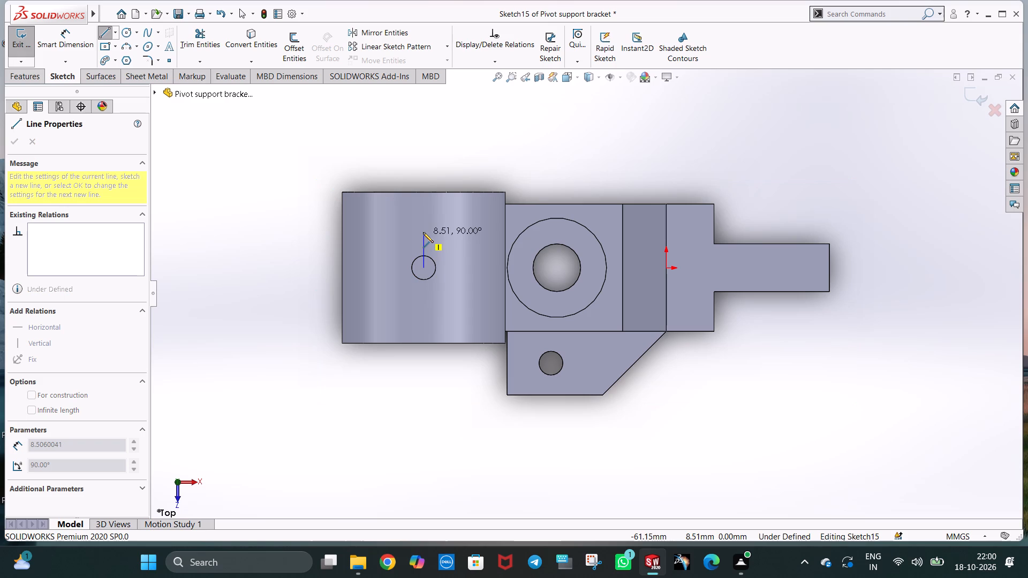
{"action": "left_click", "coordinate": [423, 232]}
{"action": "type", "text": "10"}
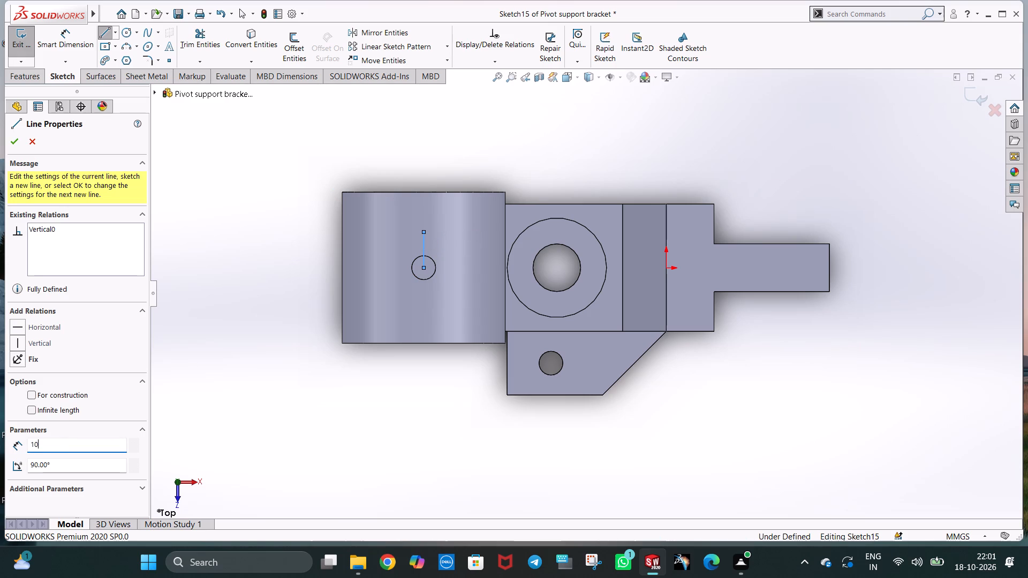
{"action": "key", "text": "Return"}
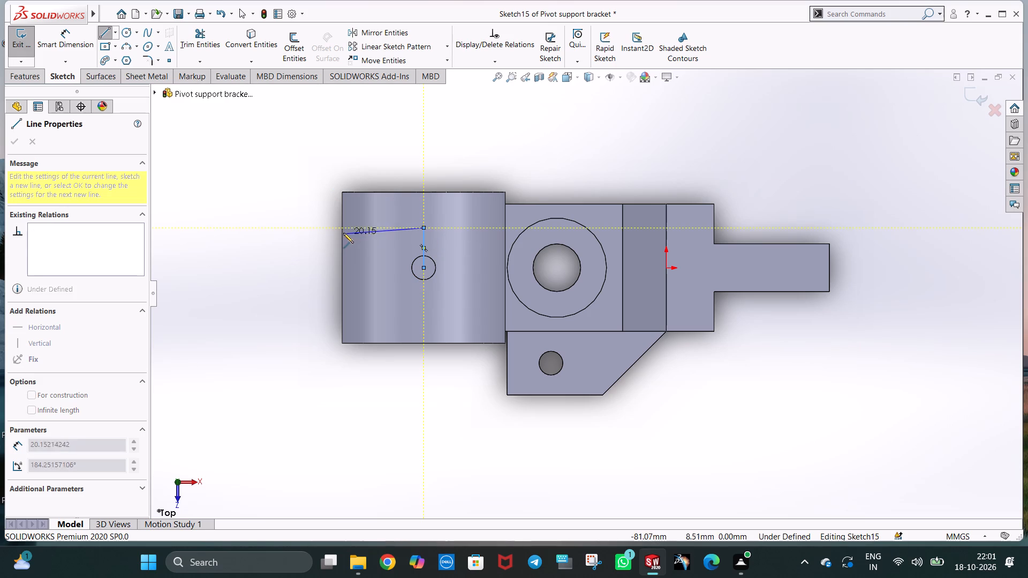
Complete the closed rectangle from the line out to the cylinder's outer edge, with a 20 mm outer side, returning to the hole centre.
{"action": "left_click", "coordinate": [340, 226]}
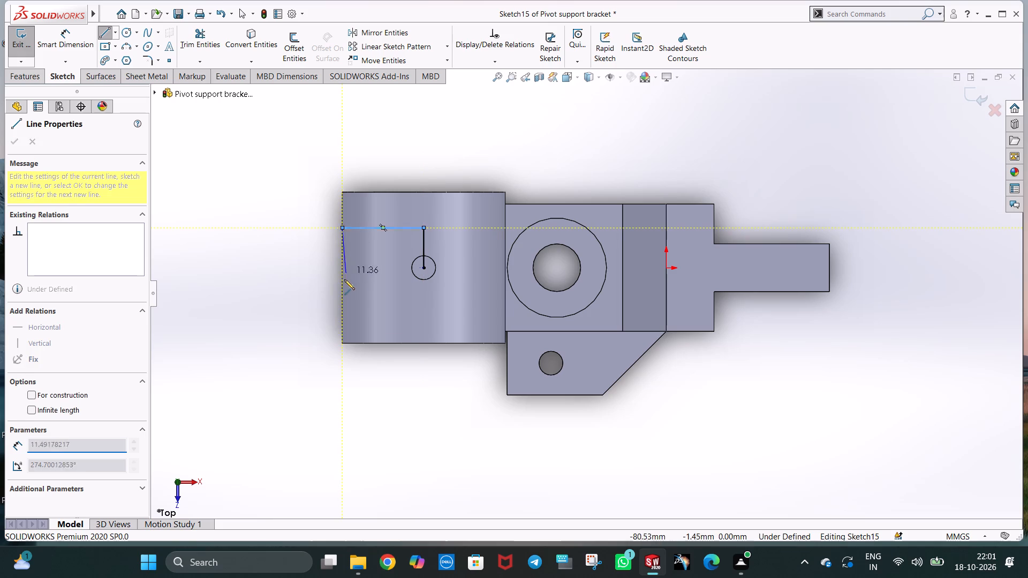
{"action": "left_click", "coordinate": [342, 309]}
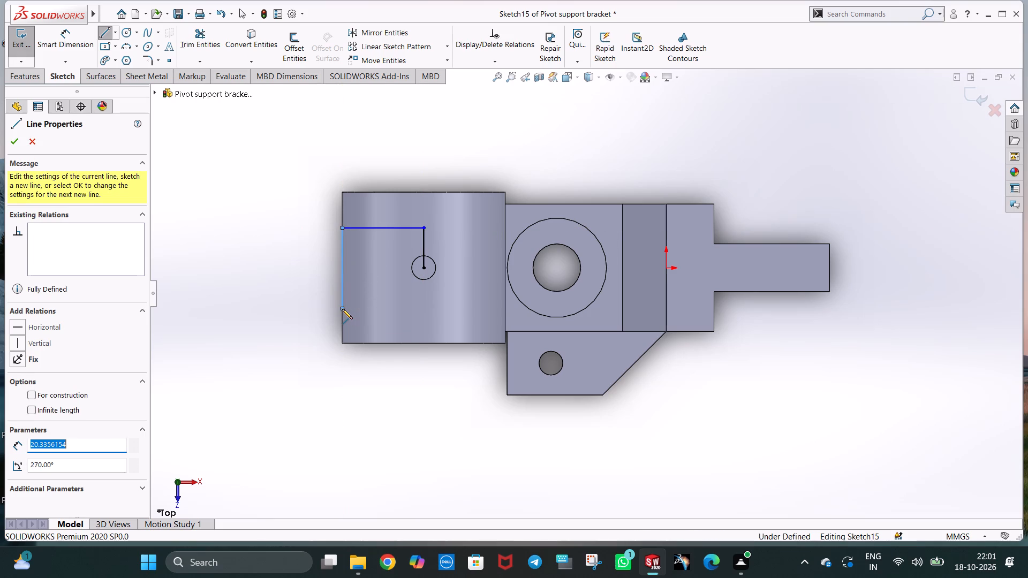
{"action": "type", "text": "20"}
{"action": "key", "text": "Return"}
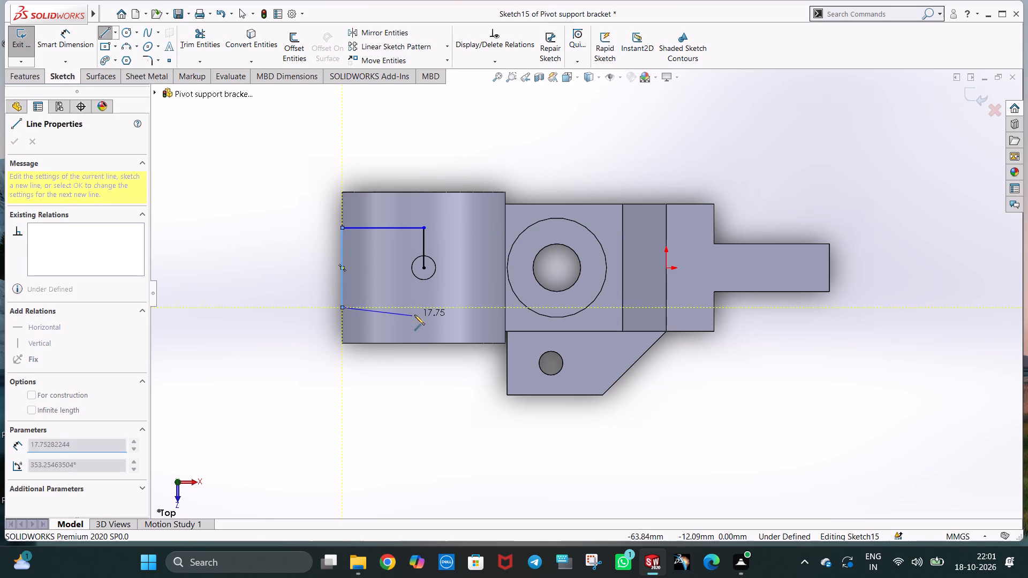
{"action": "left_click", "coordinate": [422, 306]}
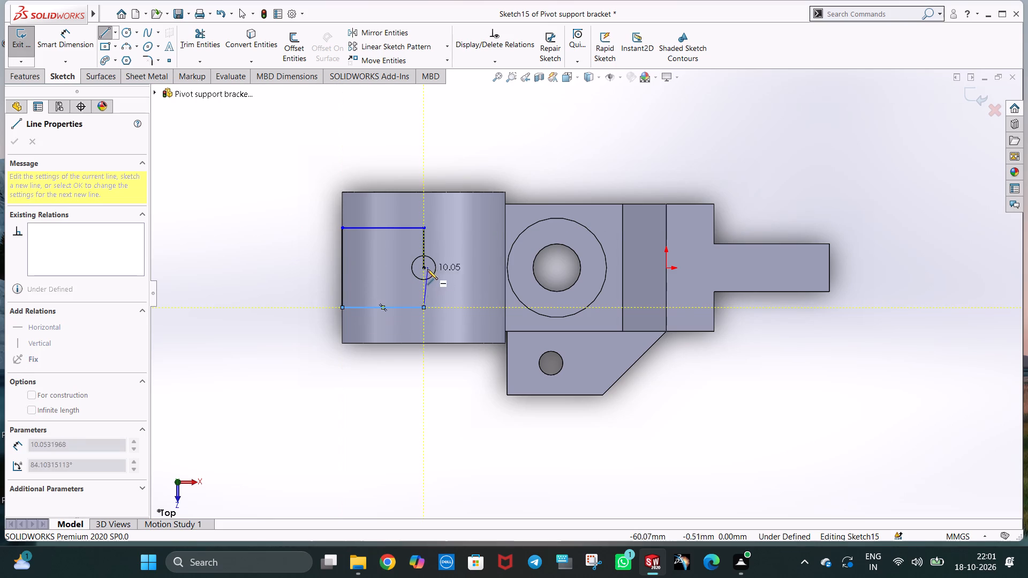
{"action": "left_click", "coordinate": [426, 266]}
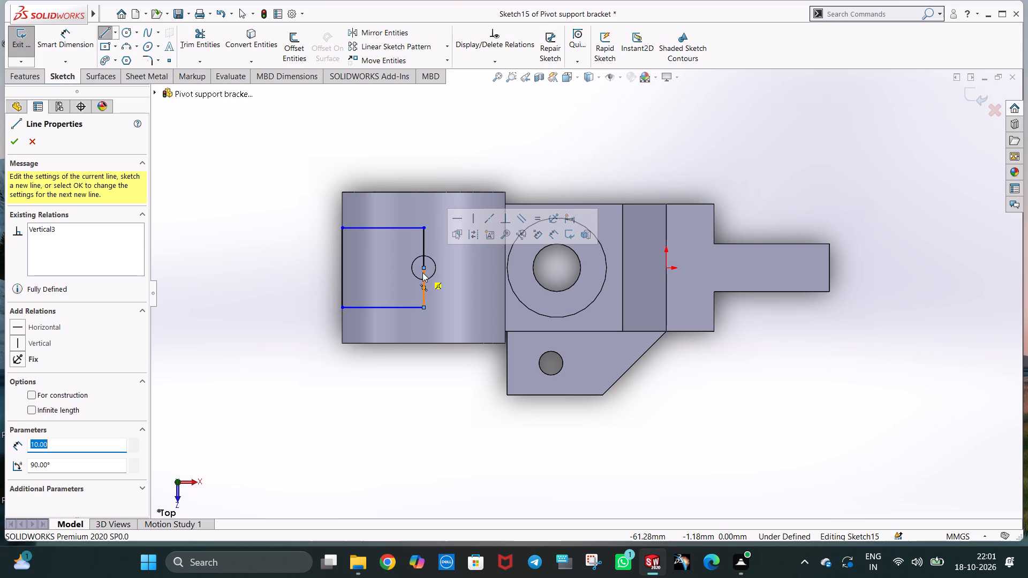
{"action": "key", "text": "Escape"}
{"action": "key", "text": "Escape"}
{"action": "key", "text": "Escape"}
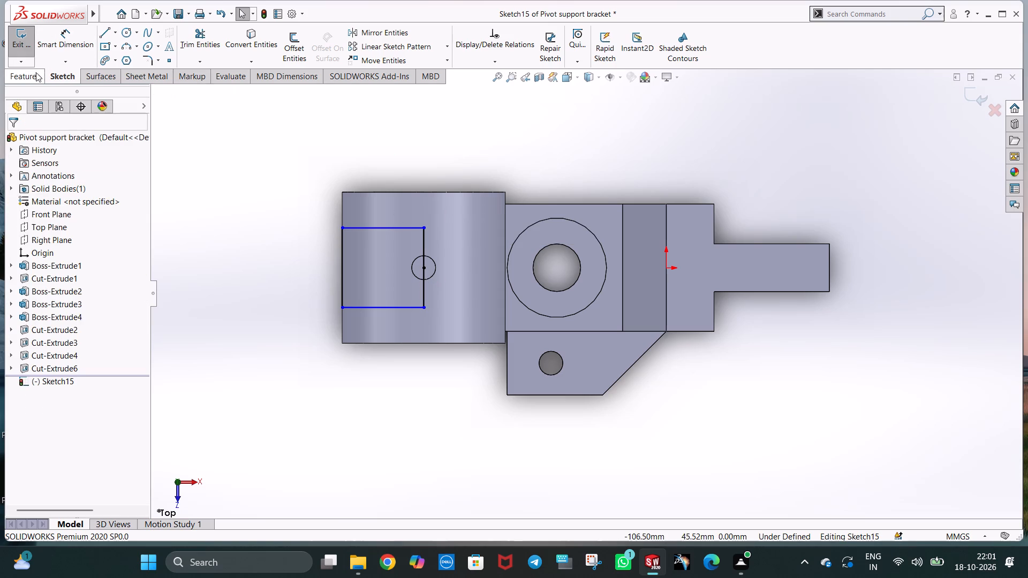
Set up a blind boss extrude of the rectangle upward through the cylinder with a depth of 41 mm.
{"action": "left_click", "coordinate": [34, 73]}
{"action": "middle_click_drag", "start_coordinate": [375, 423], "coordinate": [375, 257]}
{"action": "middle_click_drag", "start_coordinate": [415, 345], "coordinate": [430, 256]}
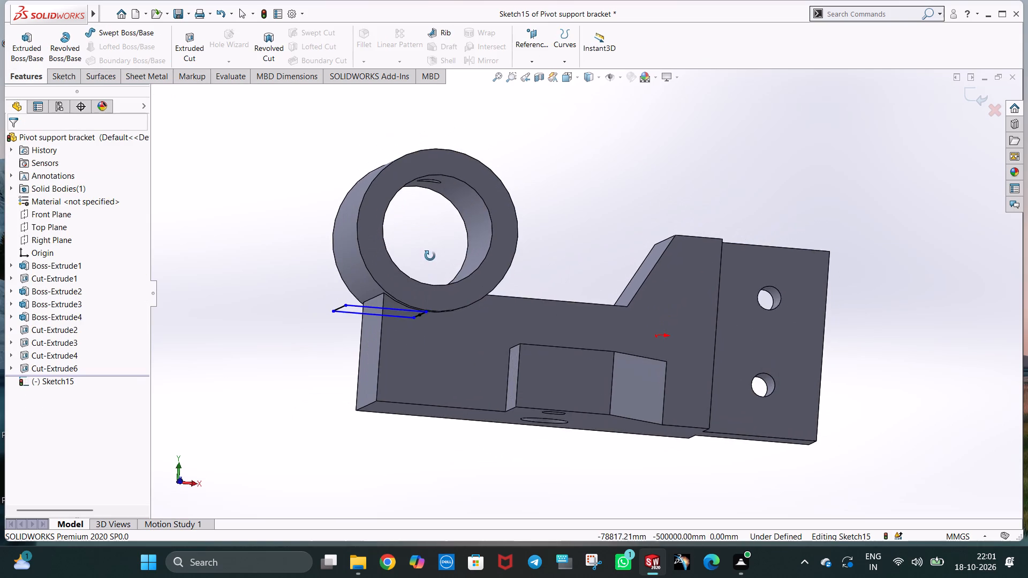
{"action": "middle_click_drag", "start_coordinate": [430, 256], "coordinate": [427, 275]}
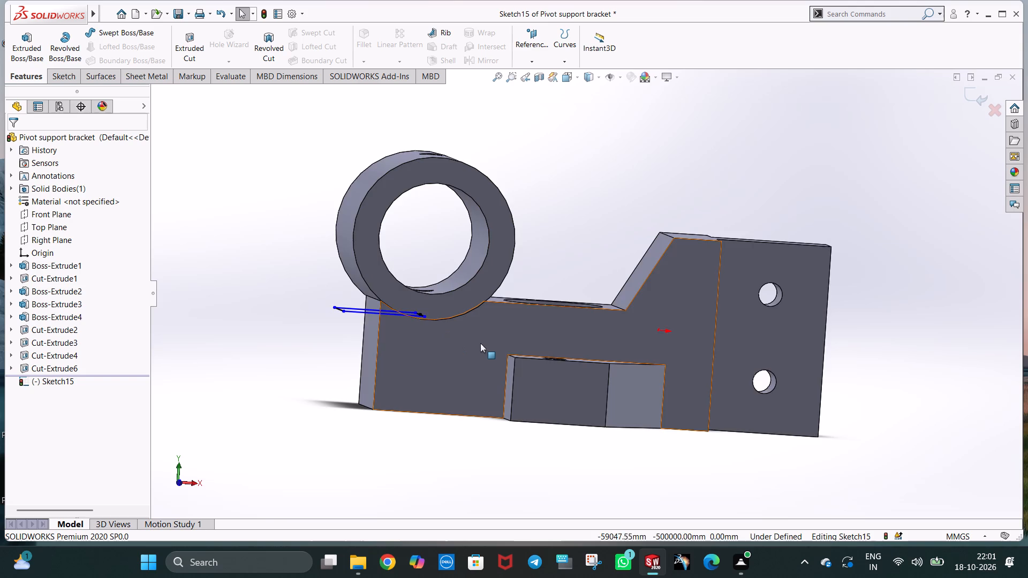
{"action": "middle_click_drag", "start_coordinate": [480, 343], "coordinate": [475, 352]}
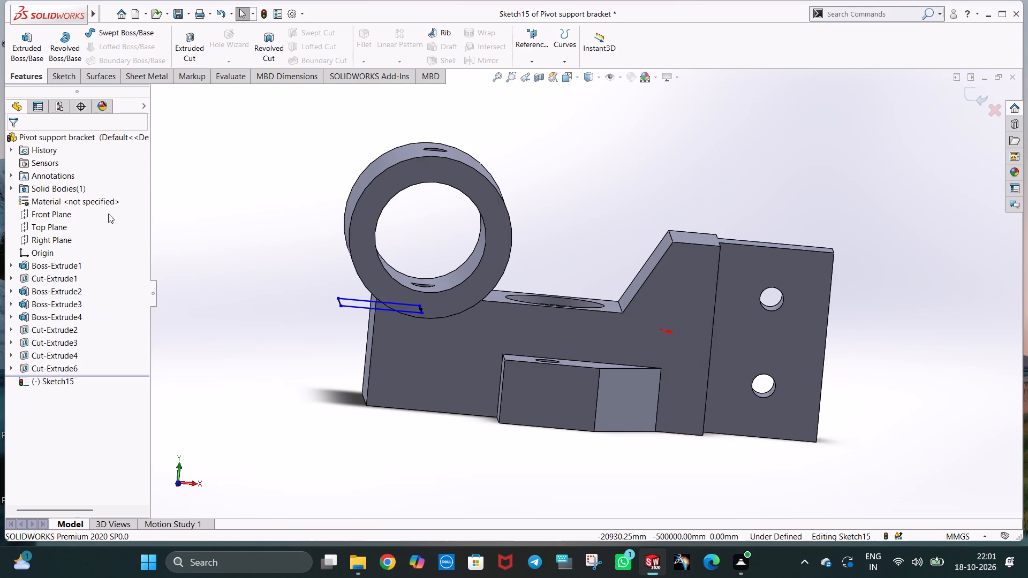
{"action": "left_click", "coordinate": [23, 41]}
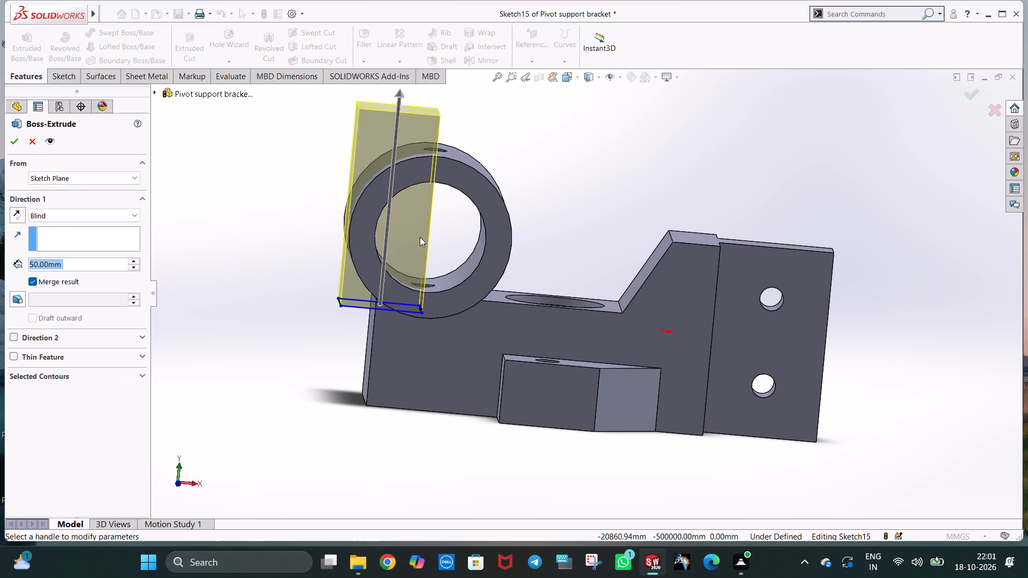
{"action": "middle_click_drag", "start_coordinate": [455, 250], "coordinate": [467, 351]}
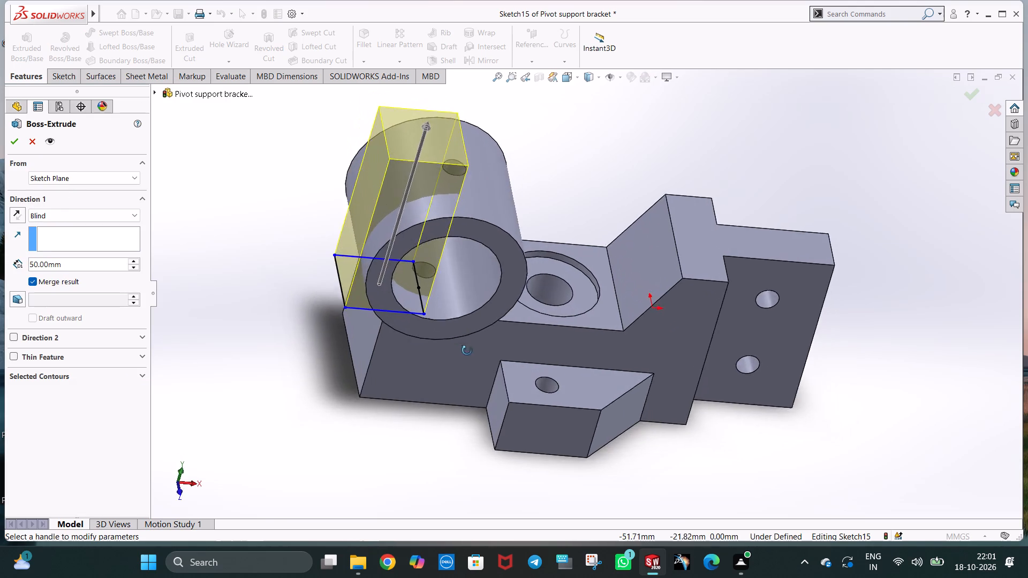
{"action": "middle_click_drag", "start_coordinate": [467, 351], "coordinate": [463, 298]}
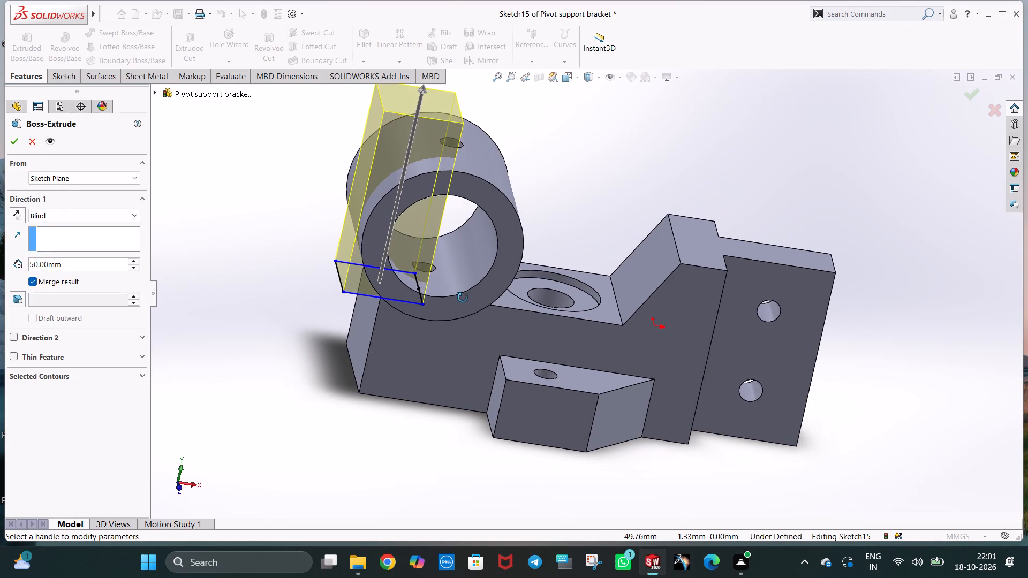
{"action": "middle_click_drag", "start_coordinate": [463, 298], "coordinate": [455, 295]}
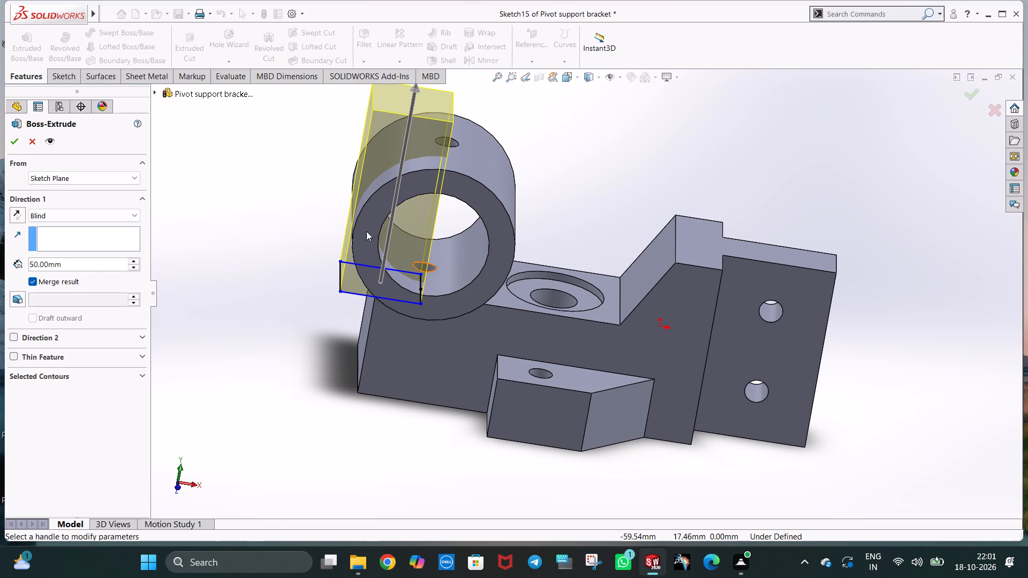
{"action": "left_click_drag", "start_coordinate": [82, 263], "coordinate": [67, 263]}
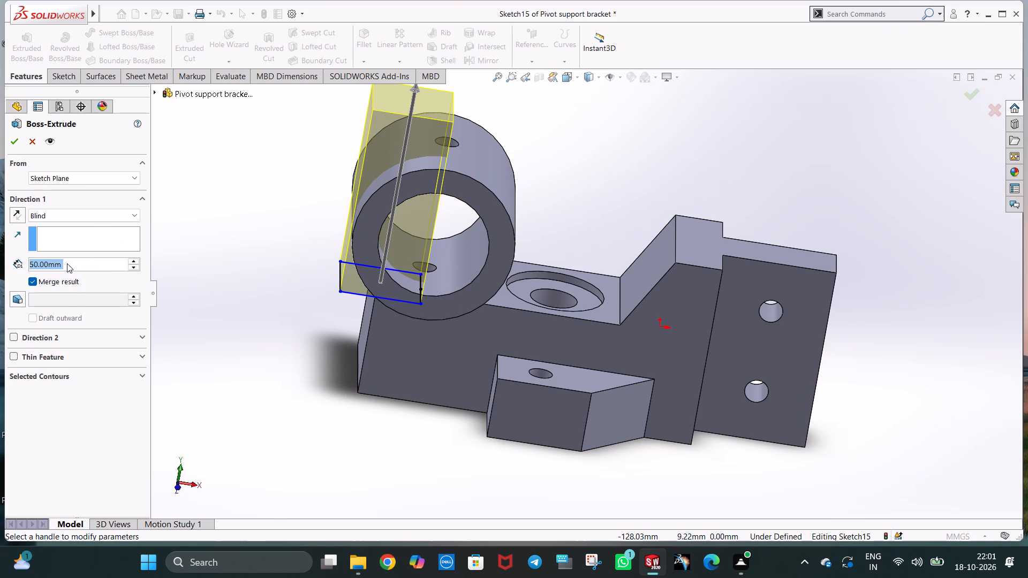
{"action": "type", "text": "41"}
{"action": "key", "text": "Return"}
Set the boss extrude depth to 40 mm and create the block merged with the cylinder.
{"action": "middle_click_drag", "start_coordinate": [551, 278], "coordinate": [551, 276]}
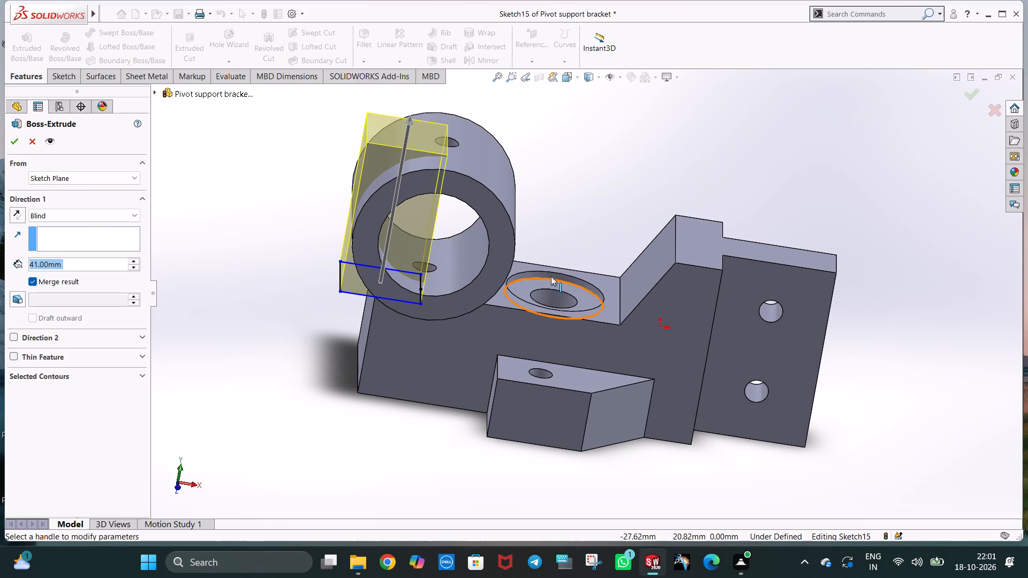
{"action": "middle_click_drag", "start_coordinate": [551, 276], "coordinate": [539, 237]}
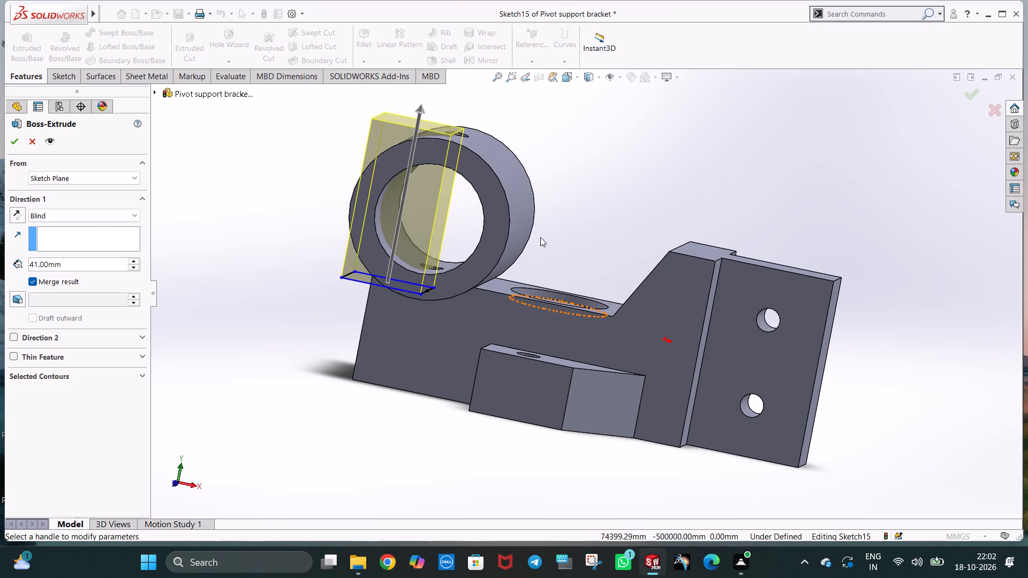
{"action": "key", "text": "ctrl+1"}
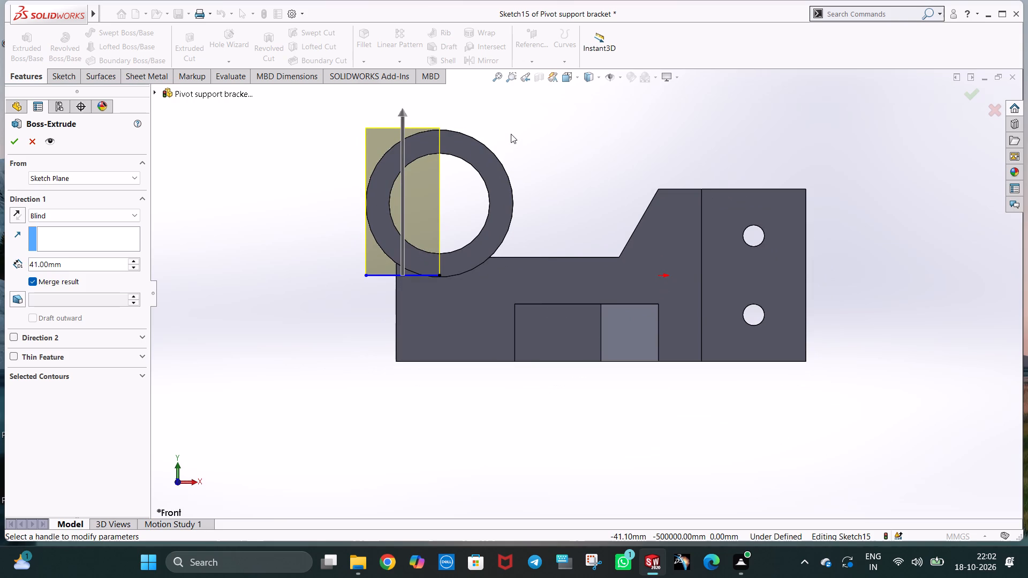
{"action": "middle_click_drag", "start_coordinate": [503, 147], "coordinate": [495, 169]}
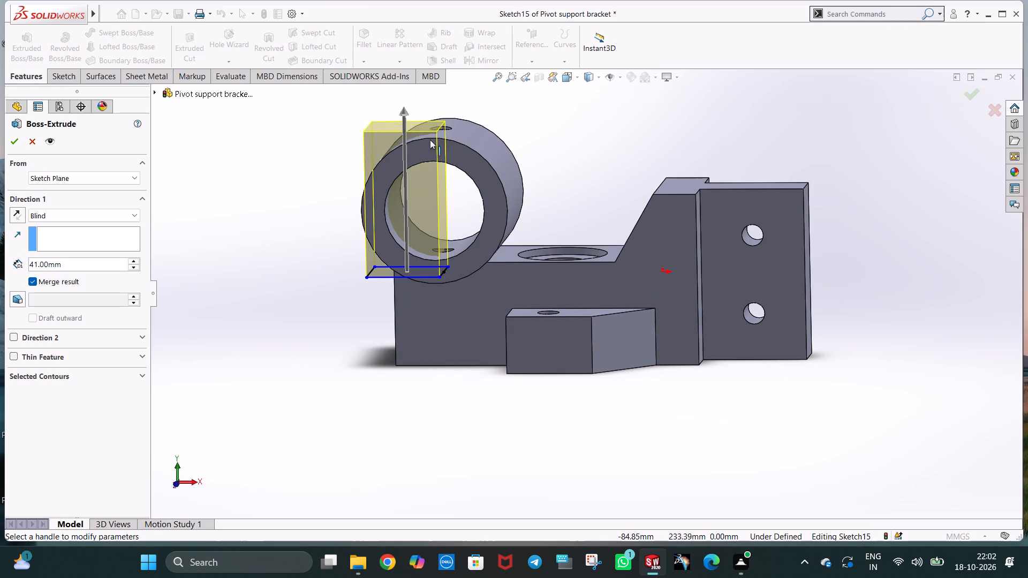
{"action": "left_click", "coordinate": [38, 266]}
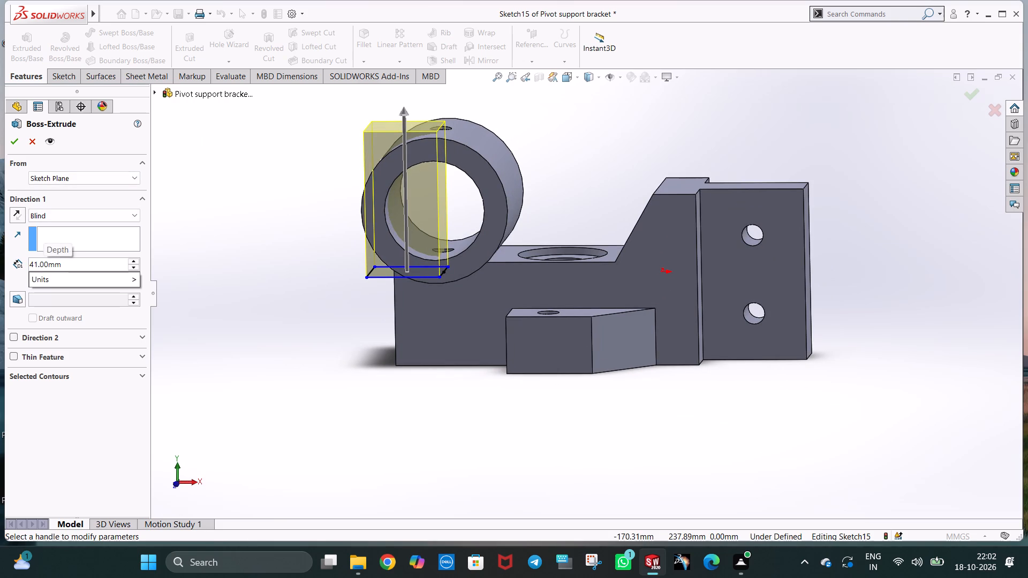
{"action": "key", "text": "BackSpace"}
{"action": "key", "text": "0"}
{"action": "left_click", "coordinate": [199, 240]}
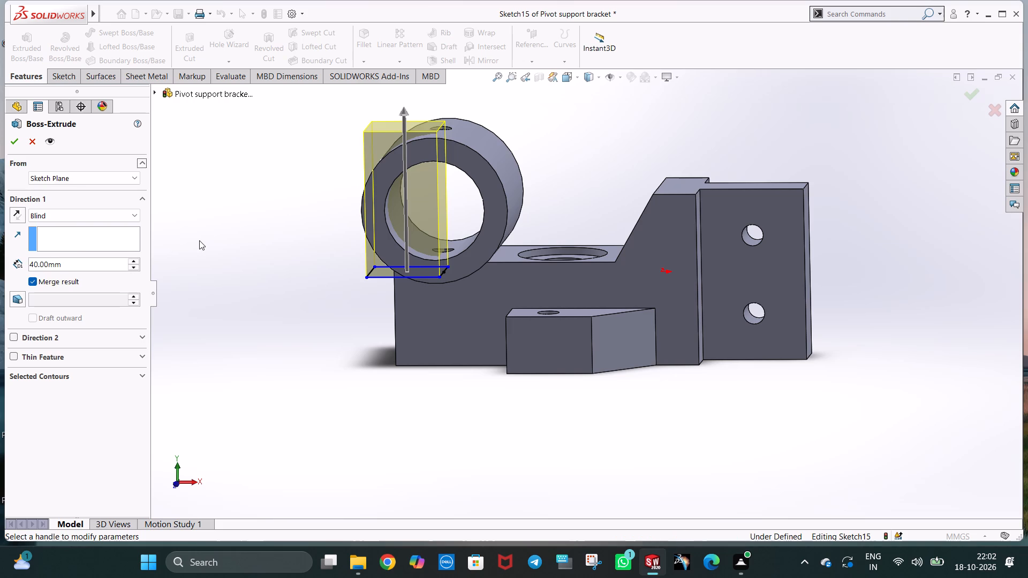
{"action": "middle_click_drag", "start_coordinate": [492, 241], "coordinate": [495, 303]}
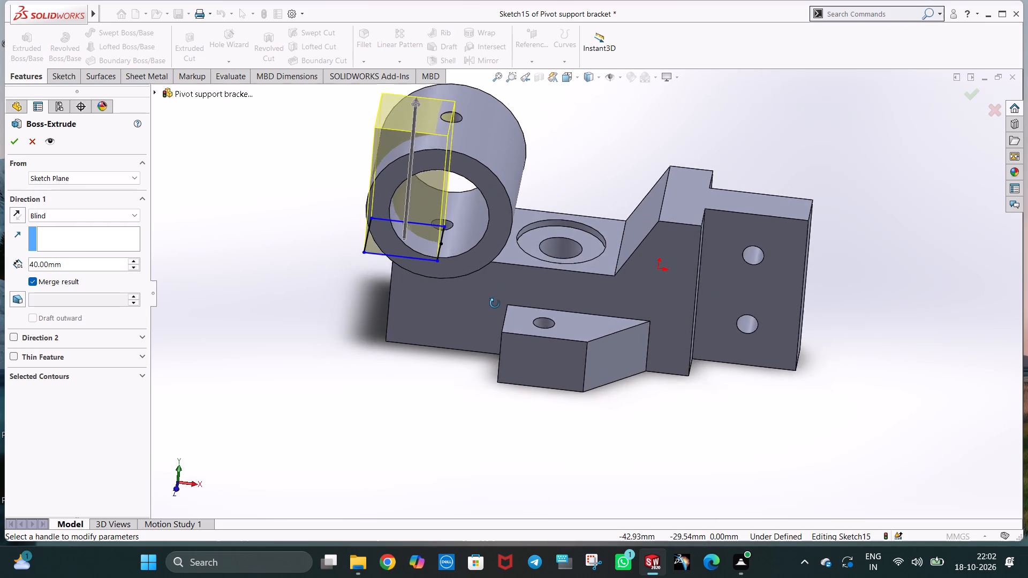
{"action": "middle_click_drag", "start_coordinate": [495, 303], "coordinate": [495, 310]}
{"action": "left_click", "coordinate": [11, 142]}
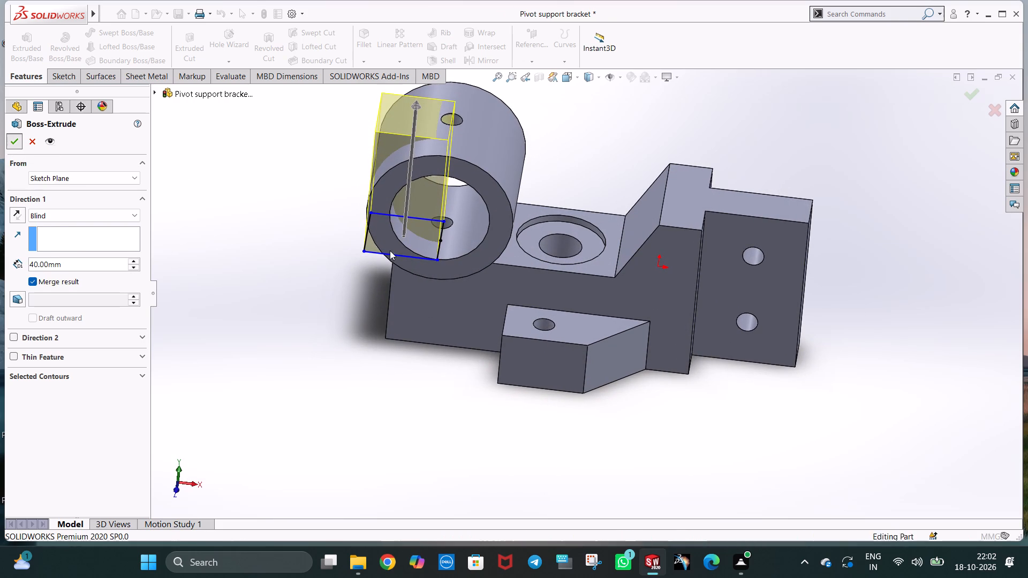
{"action": "left_click", "coordinate": [580, 169]}
Sketch a 3 mm radius circle on the Top Plane, centred on the cylinder's small cross hole and matching its edge.
{"action": "middle_click_drag", "start_coordinate": [579, 167], "coordinate": [552, 233]}
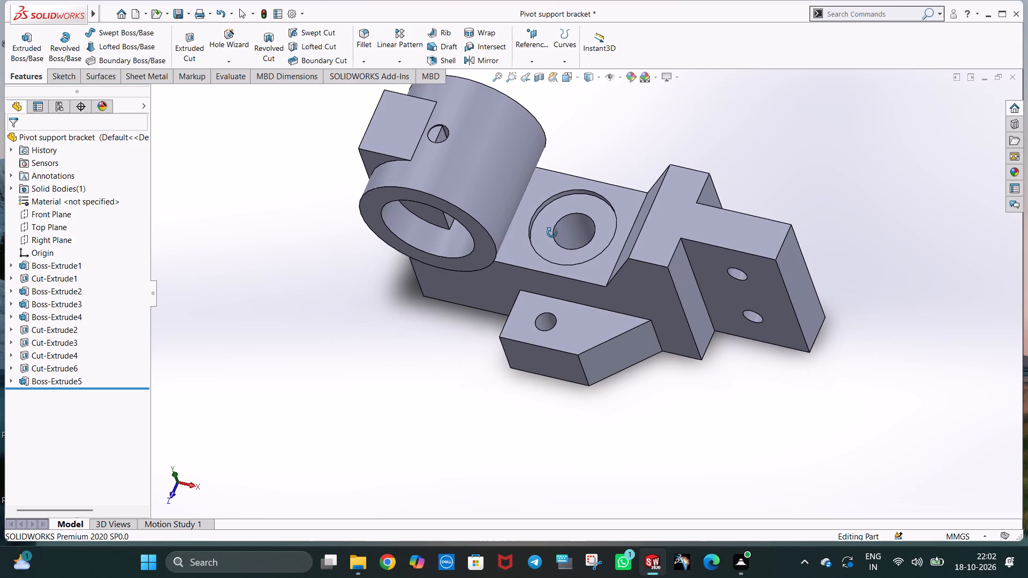
{"action": "middle_click_drag", "start_coordinate": [552, 233], "coordinate": [586, 227]}
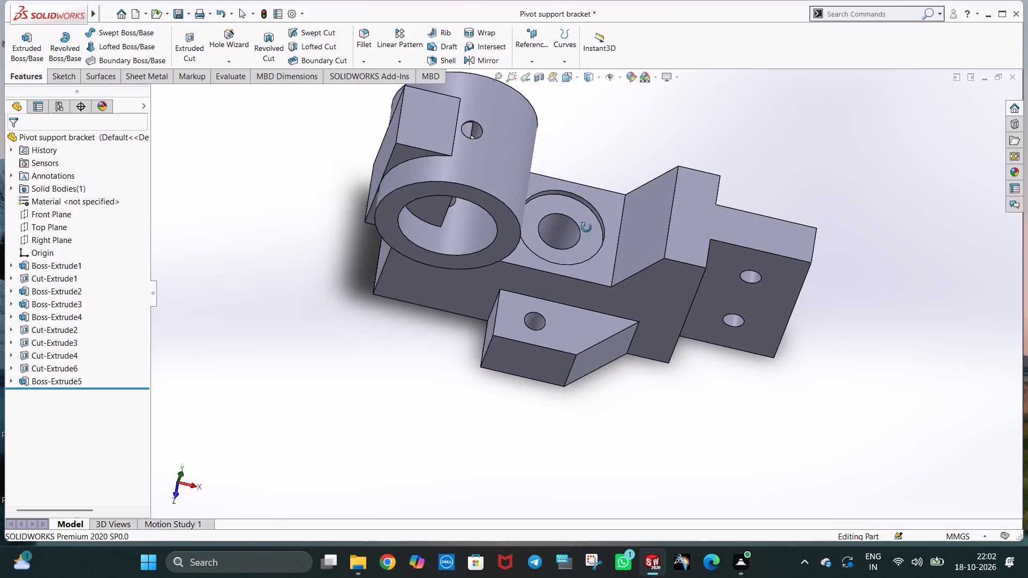
{"action": "middle_click_drag", "start_coordinate": [586, 227], "coordinate": [616, 166]}
{"action": "middle_click_drag", "start_coordinate": [626, 233], "coordinate": [613, 207]}
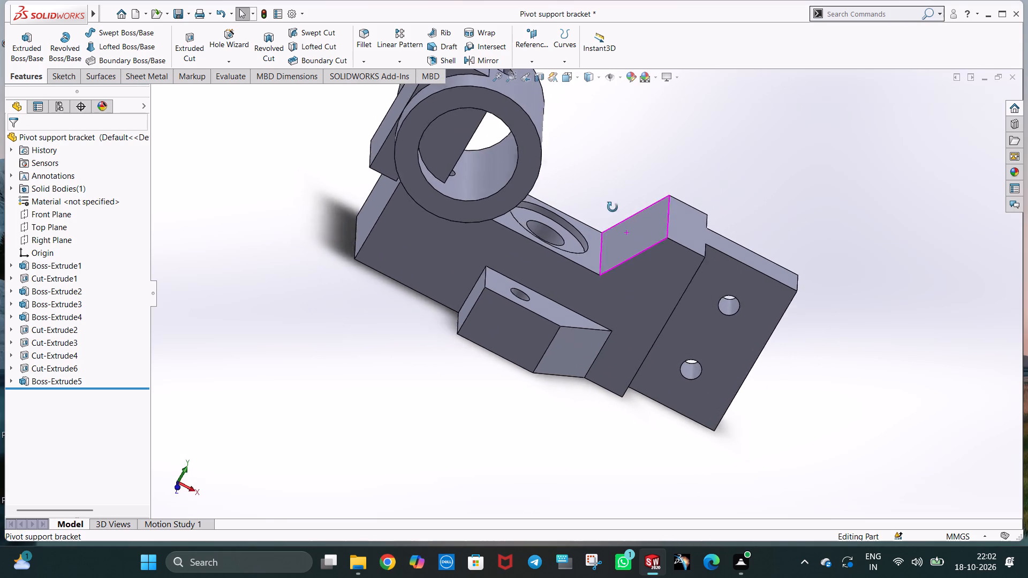
{"action": "middle_click_drag", "start_coordinate": [613, 207], "coordinate": [602, 201]}
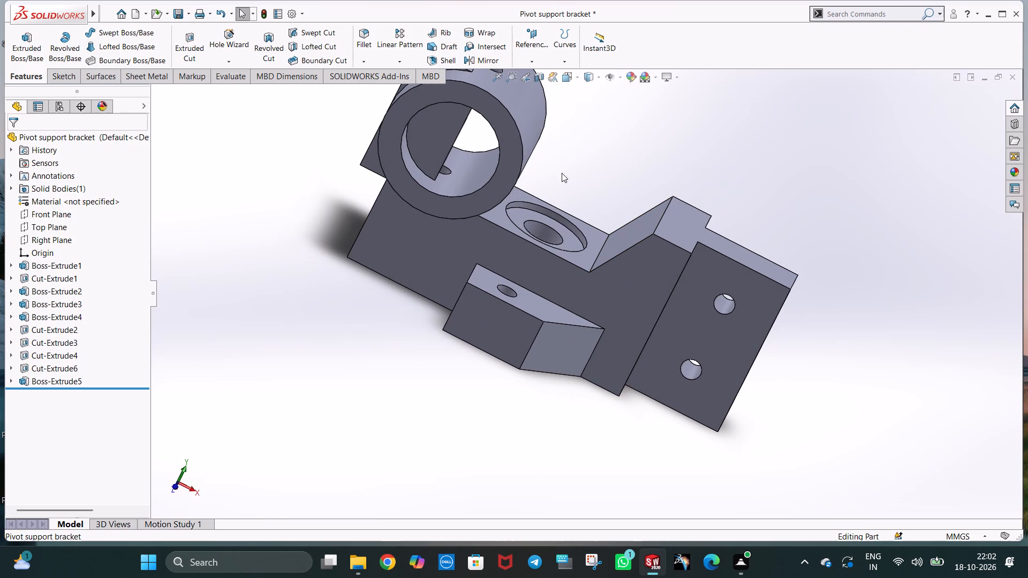
{"action": "key", "text": "ctrl+5"}
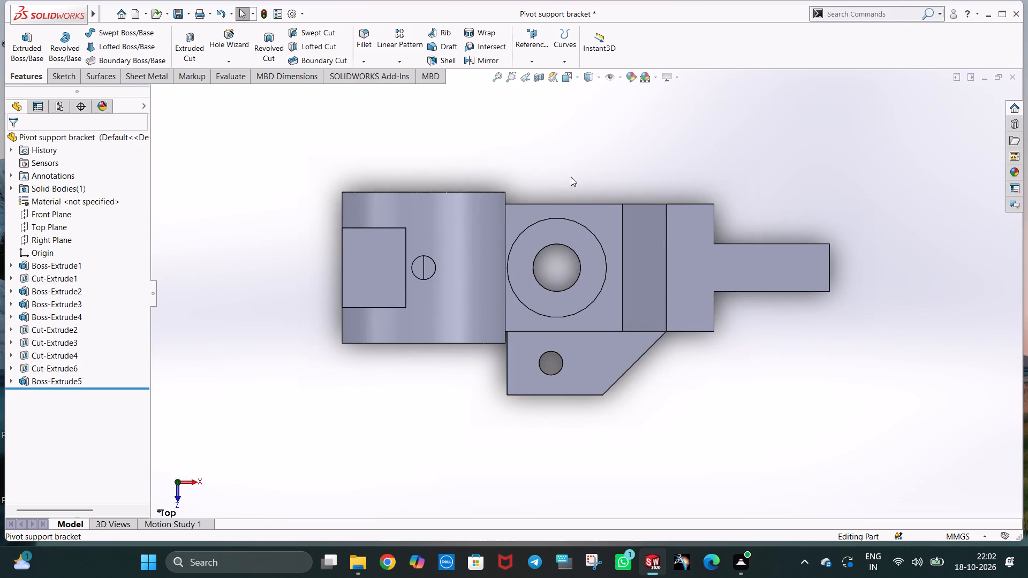
{"action": "right_click", "coordinate": [436, 254]}
{"action": "left_click", "coordinate": [226, 198]}
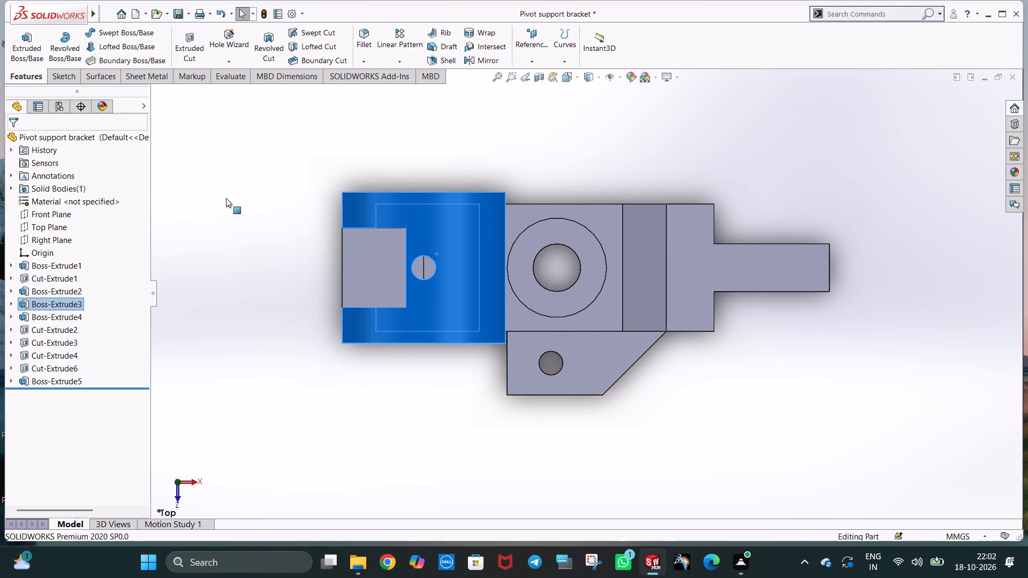
{"action": "left_click", "coordinate": [45, 230]}
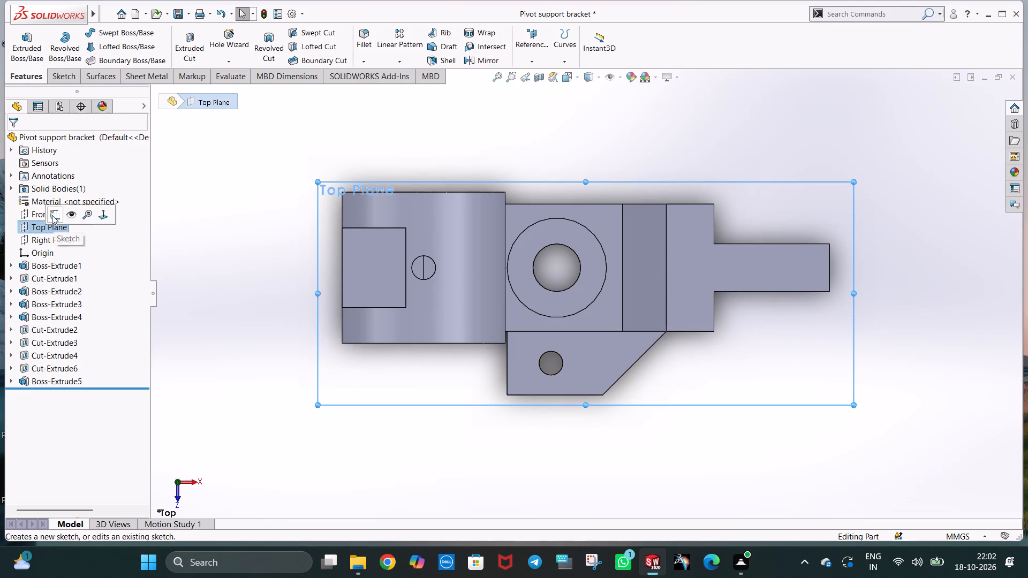
{"action": "left_click", "coordinate": [52, 215]}
{"action": "middle_click_drag", "start_coordinate": [526, 417], "coordinate": [535, 227]}
{"action": "middle_click_drag", "start_coordinate": [594, 311], "coordinate": [557, 343]}
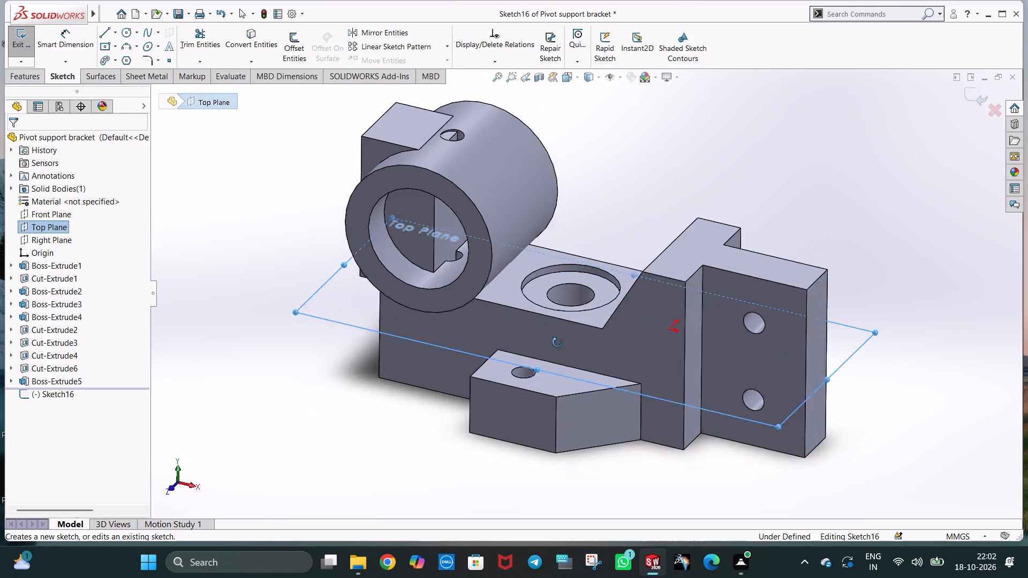
{"action": "middle_click_drag", "start_coordinate": [557, 343], "coordinate": [557, 369]}
{"action": "left_click", "coordinate": [126, 37]}
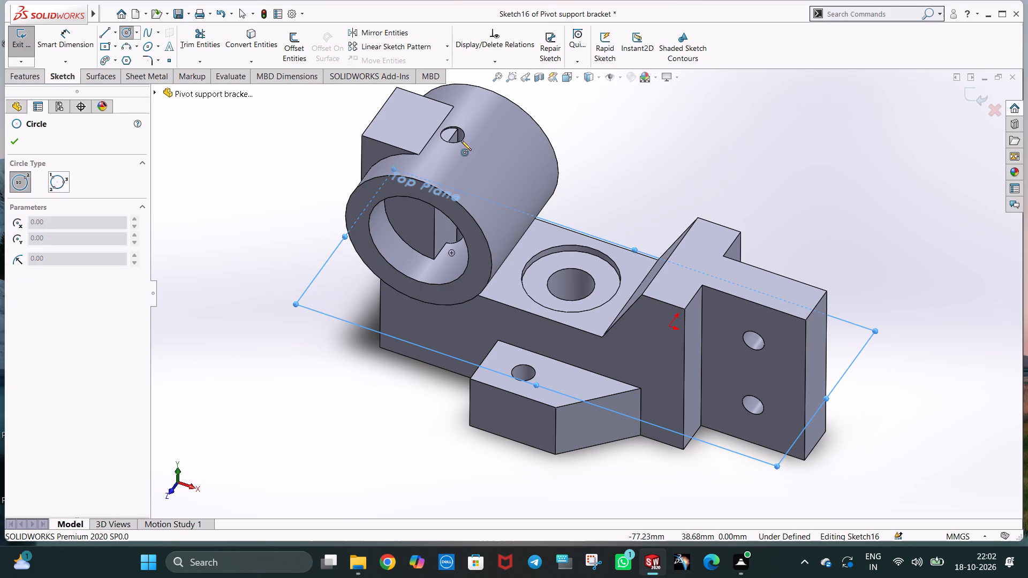
{"action": "key", "text": "ctrl+5"}
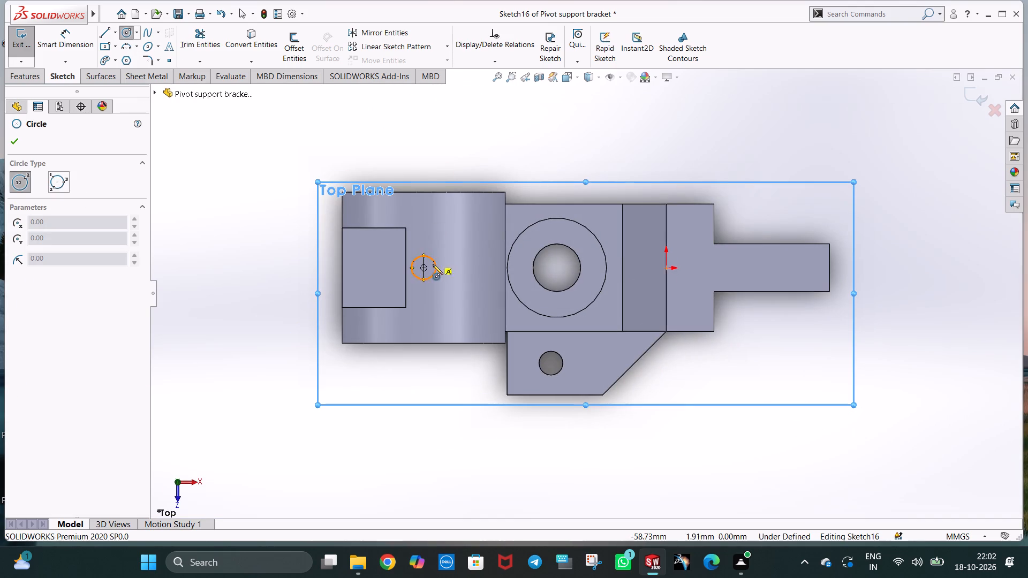
{"action": "left_click", "coordinate": [422, 267]}
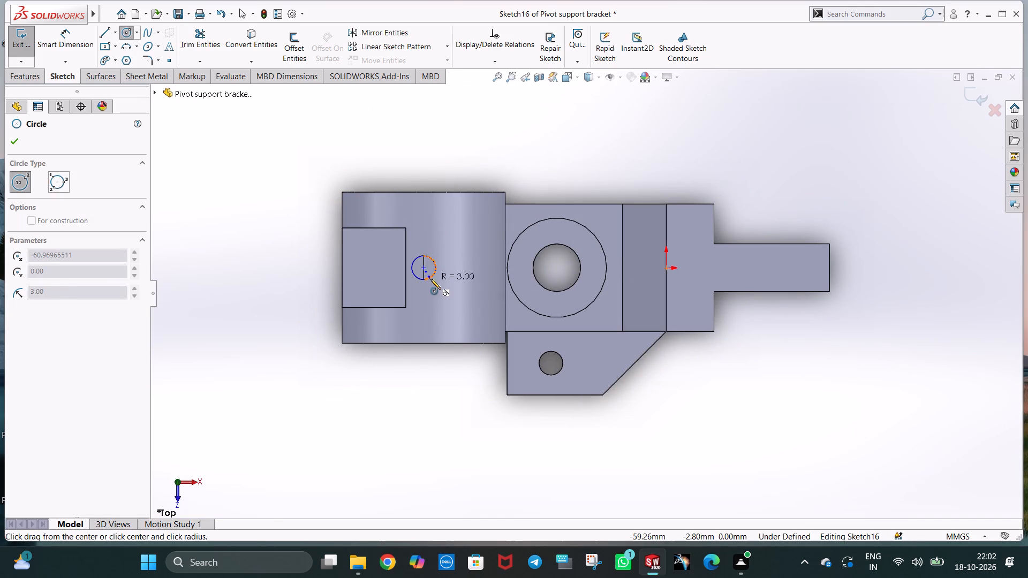
{"action": "left_click", "coordinate": [430, 279]}
{"action": "key", "text": "Escape"}
{"action": "key", "text": "Escape"}
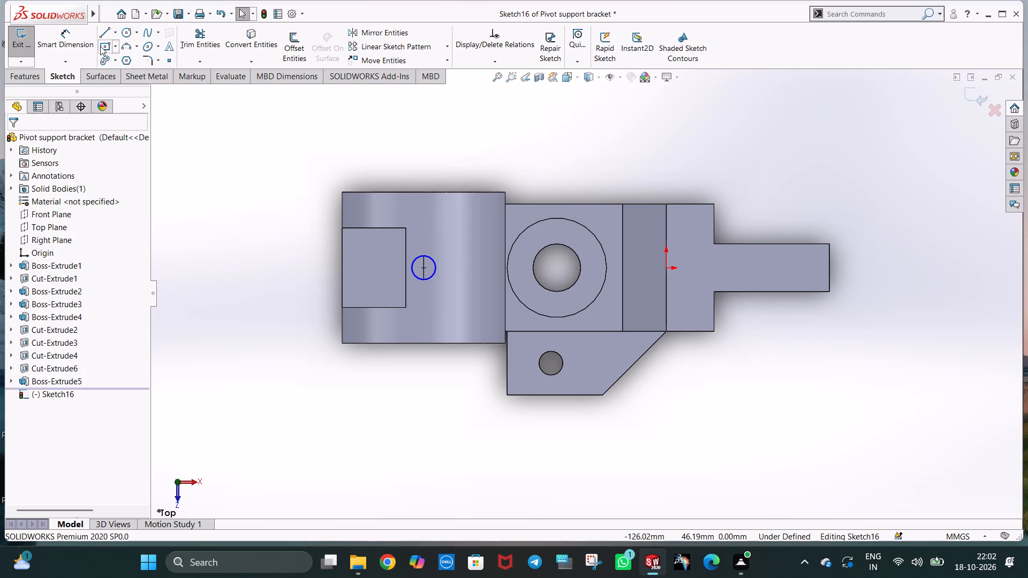
Cut the 3 mm radius circle Through All - Both to reopen the cross hole where the new block covers it.
{"action": "left_click", "coordinate": [30, 74]}
{"action": "left_click", "coordinate": [185, 50]}
{"action": "middle_click_drag", "start_coordinate": [496, 392], "coordinate": [496, 375]}
{"action": "scroll", "coordinate": [496, 391], "scroll_direction": "up", "scroll_amount": 1}
{"action": "middle_click_drag", "start_coordinate": [502, 381], "coordinate": [512, 262]}
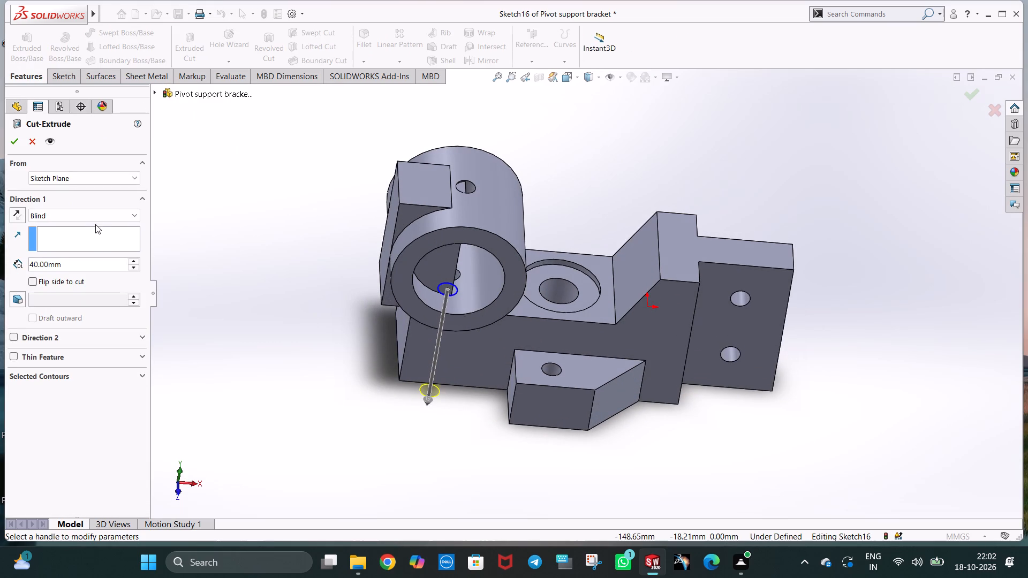
{"action": "left_click", "coordinate": [98, 214]}
{"action": "left_click", "coordinate": [92, 244]}
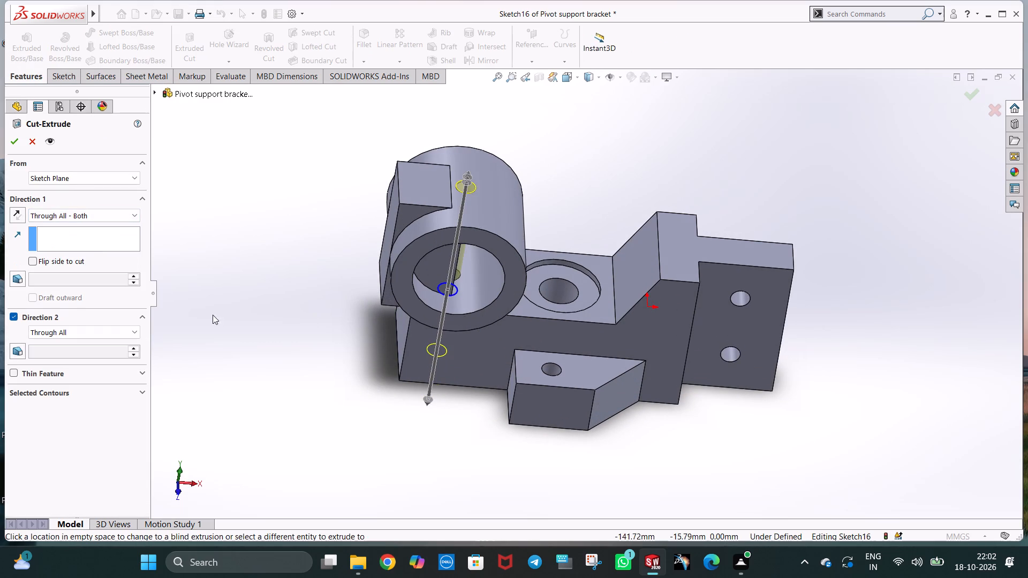
{"action": "middle_click_drag", "start_coordinate": [449, 361], "coordinate": [368, 223]}
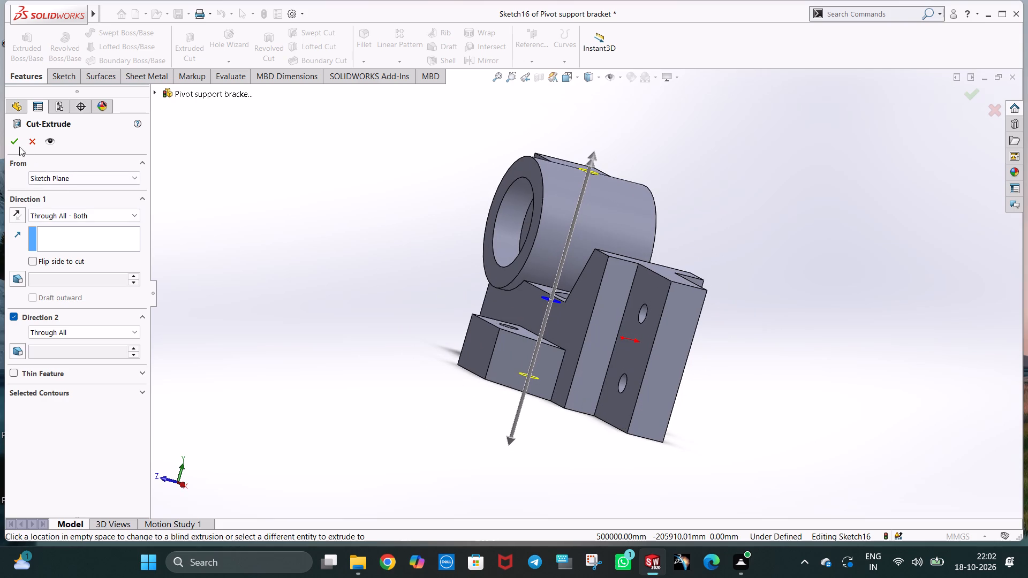
{"action": "left_click", "coordinate": [9, 142]}
Sketch a 14 mm radius circle on the Front Plane, concentric with the hollow cylinder and matching its bore.
{"action": "middle_click_drag", "start_coordinate": [370, 286], "coordinate": [453, 357]}
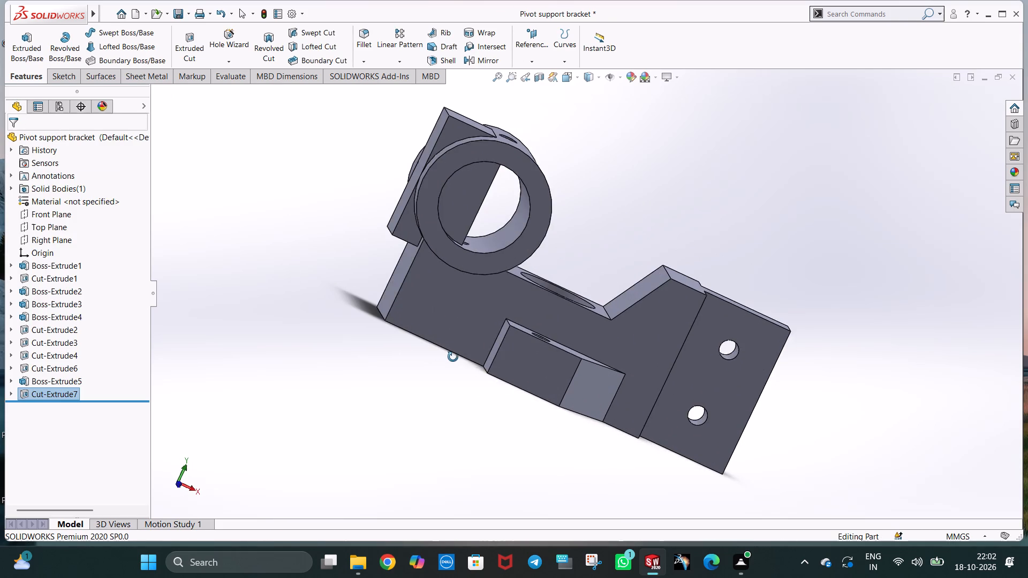
{"action": "middle_click_drag", "start_coordinate": [453, 357], "coordinate": [442, 349]}
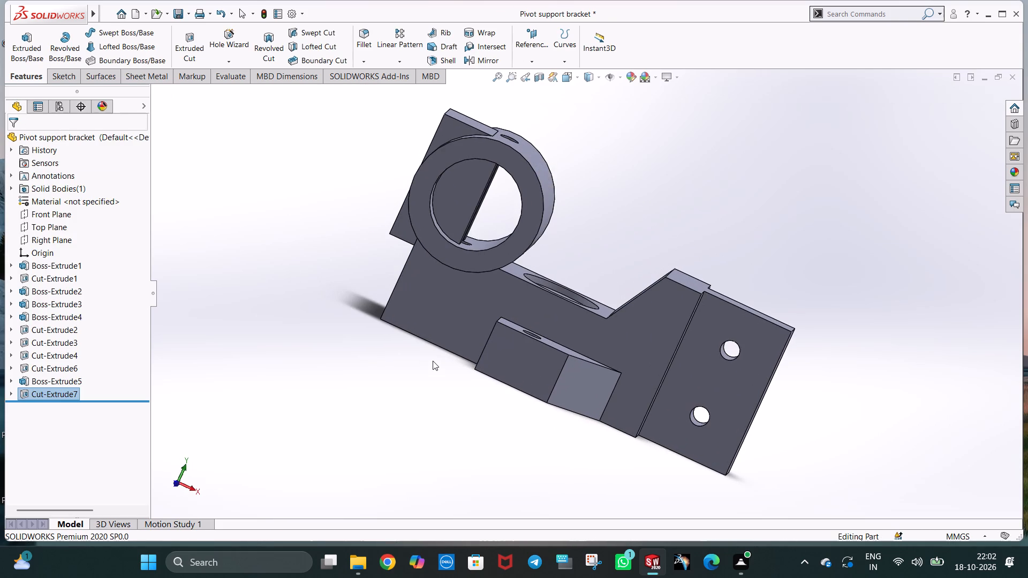
{"action": "key", "text": "ctrl+1"}
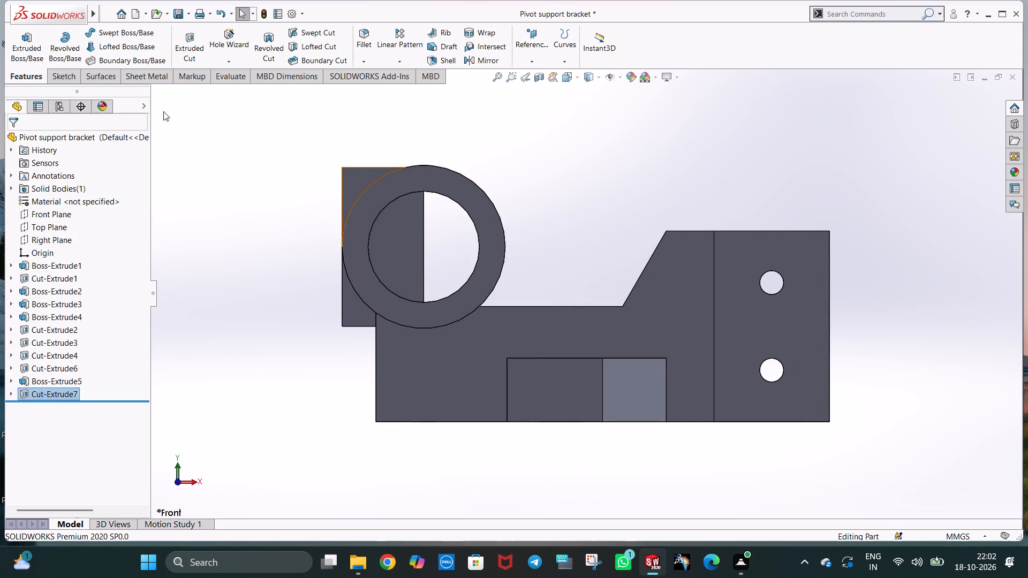
{"action": "left_click", "coordinate": [58, 218]}
{"action": "left_click", "coordinate": [63, 205]}
{"action": "left_click", "coordinate": [126, 34]}
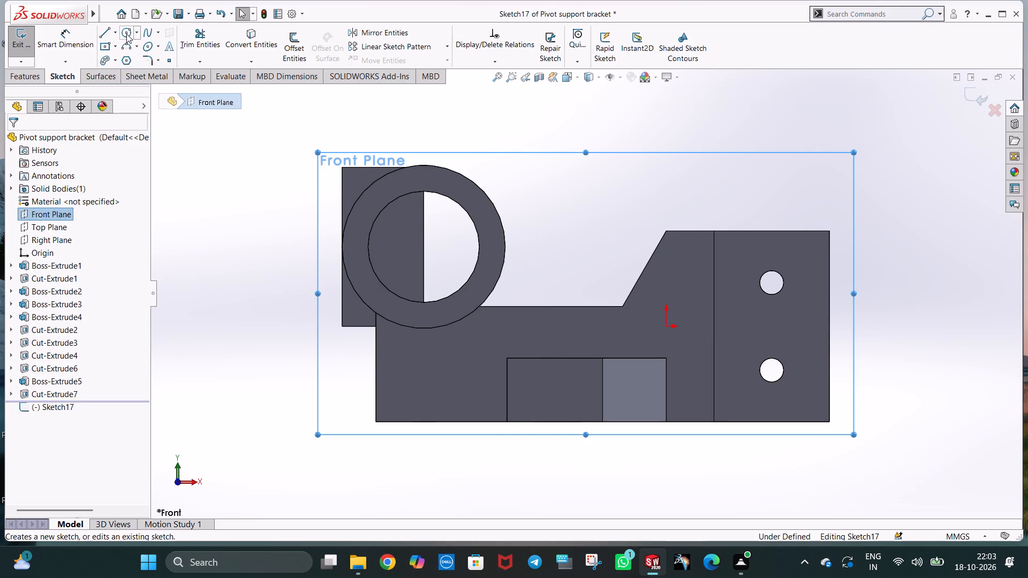
{"action": "left_click", "coordinate": [424, 247]}
{"action": "left_click", "coordinate": [444, 298]}
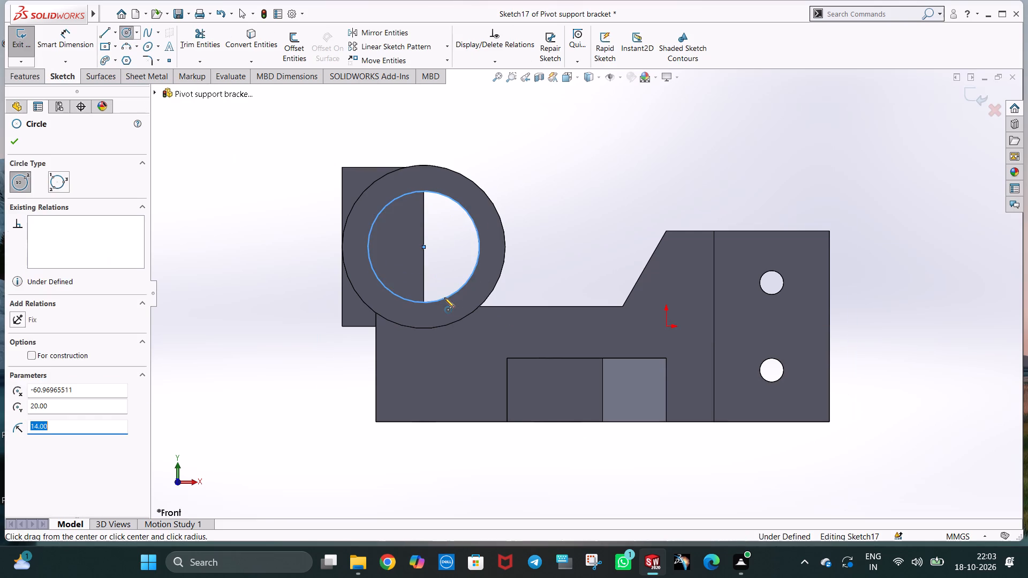
{"action": "key", "text": "Escape"}
Cut the 14 mm radius circle Through All - Both to remove the block material inside the cylinder's bore.
{"action": "left_click", "coordinate": [27, 77]}
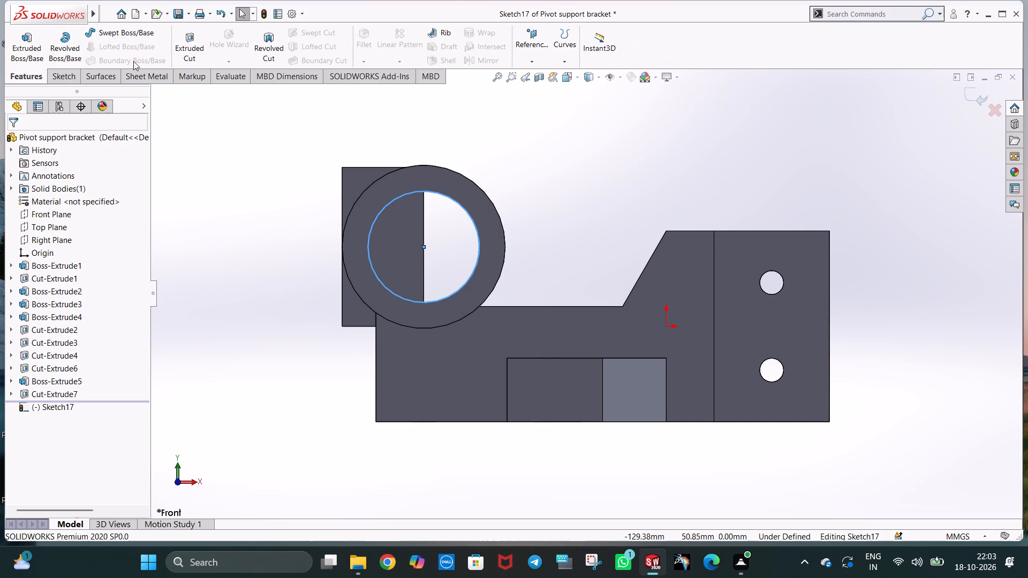
{"action": "left_click", "coordinate": [190, 44]}
{"action": "middle_click_drag", "start_coordinate": [491, 248], "coordinate": [417, 283]}
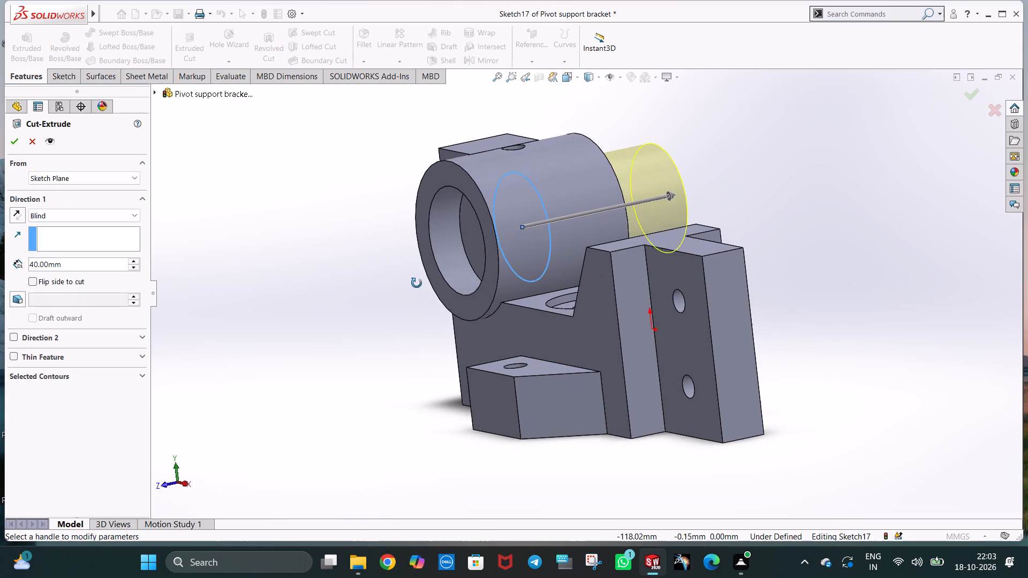
{"action": "middle_click_drag", "start_coordinate": [417, 283], "coordinate": [416, 284]}
{"action": "left_click", "coordinate": [88, 213]}
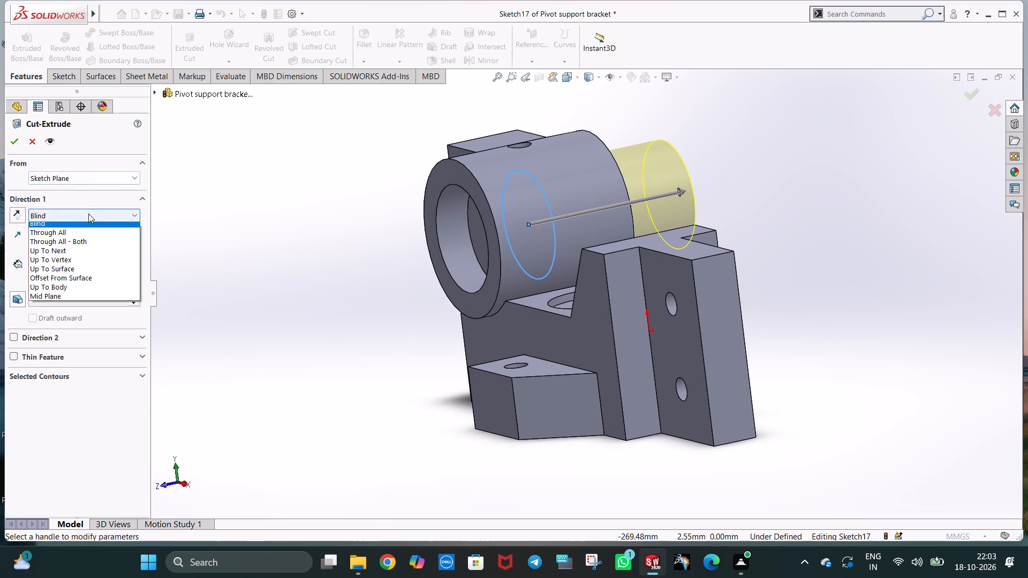
{"action": "left_click", "coordinate": [88, 246]}
{"action": "middle_click_drag", "start_coordinate": [459, 285], "coordinate": [439, 294]}
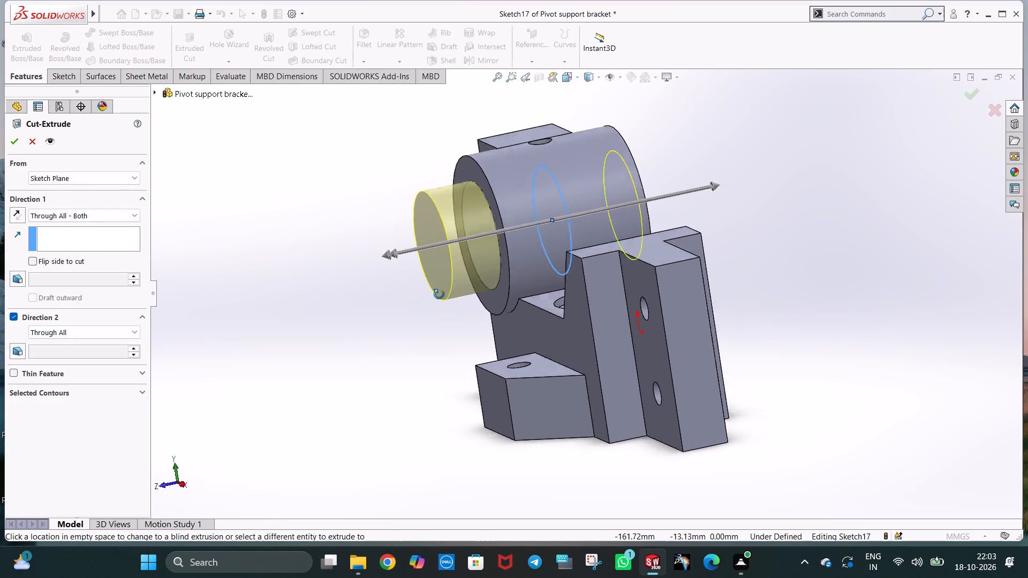
{"action": "middle_click_drag", "start_coordinate": [439, 294], "coordinate": [421, 303]}
{"action": "left_click", "coordinate": [16, 141]}
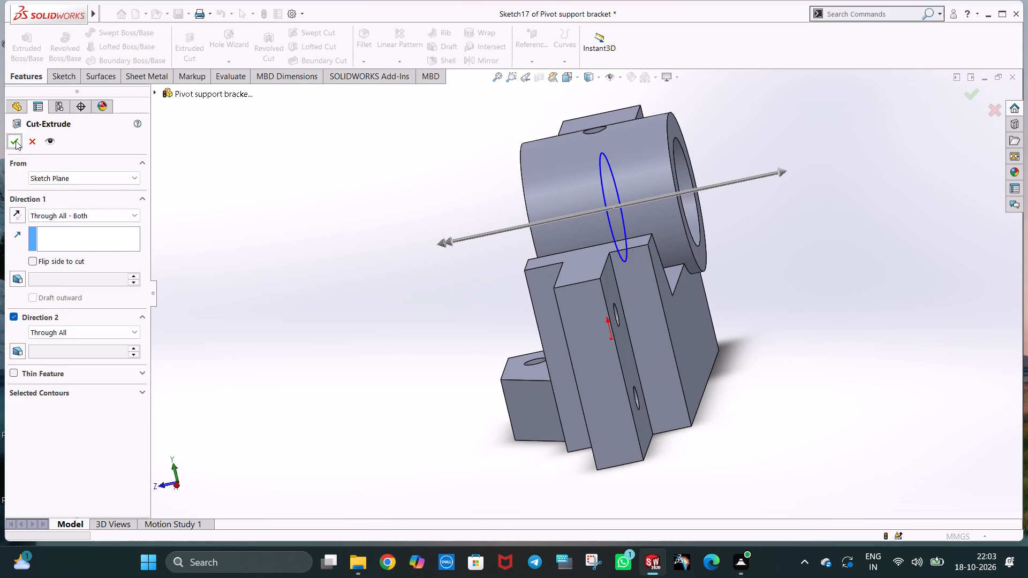
Examine the cylinder's bore, cross hole and side block from several angles.
{"action": "key", "text": "ctrl+7"}
{"action": "middle_click_drag", "start_coordinate": [410, 192], "coordinate": [414, 146]}
{"action": "middle_click_drag", "start_coordinate": [515, 261], "coordinate": [576, 233]}
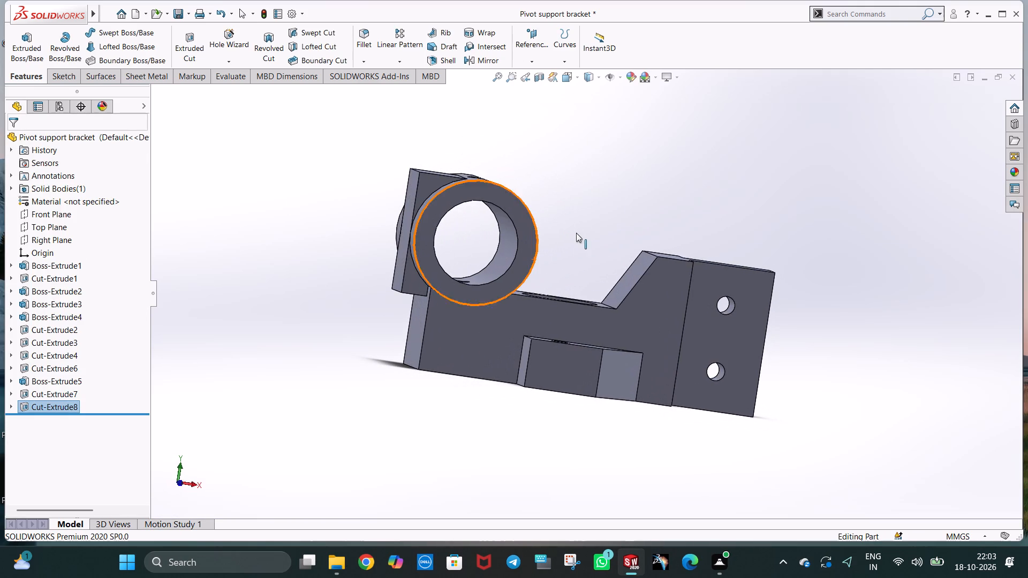
{"action": "key", "text": "ctrl+1"}
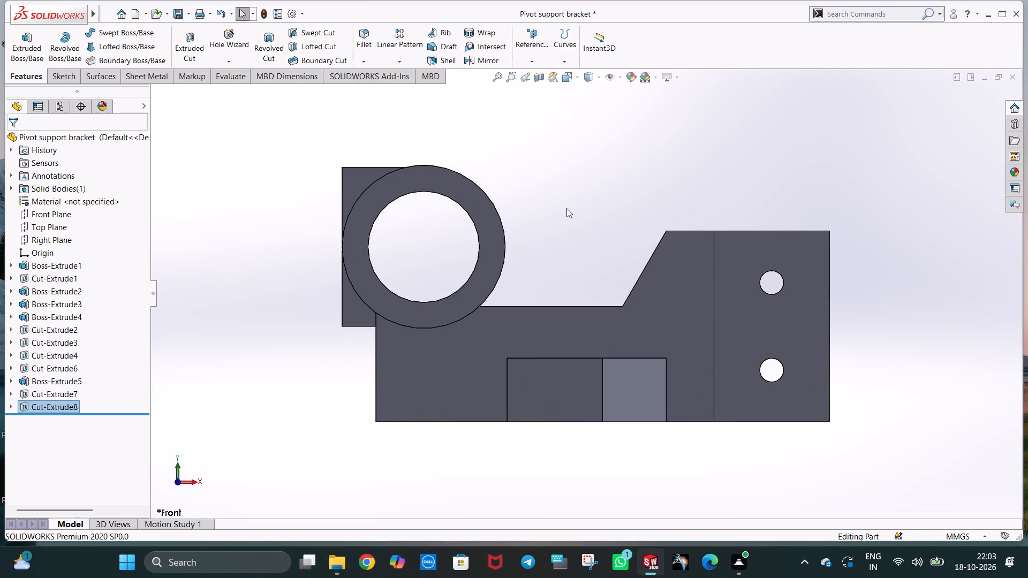
{"action": "left_click", "coordinate": [567, 208]}
{"action": "middle_click_drag", "start_coordinate": [492, 232], "coordinate": [519, 309]}
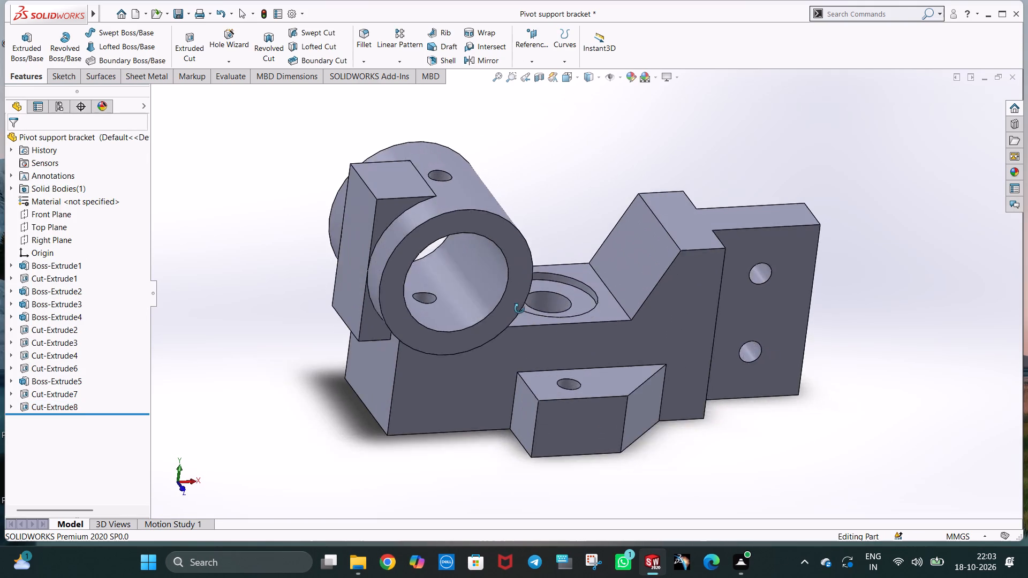
{"action": "middle_click_drag", "start_coordinate": [519, 309], "coordinate": [537, 240]}
On the side block's front face, sketch a closed 8.5 by 24 mm rectangle from the block's lower edge down to the base's bottom level.
{"action": "key", "text": "ctrl+1"}
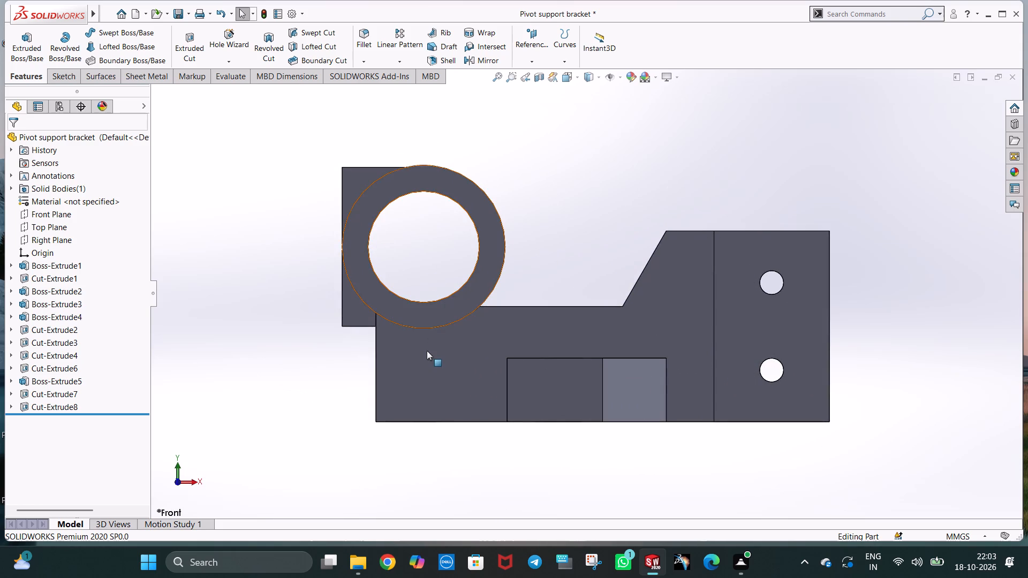
{"action": "right_click", "coordinate": [427, 351]}
{"action": "right_click", "coordinate": [352, 313]}
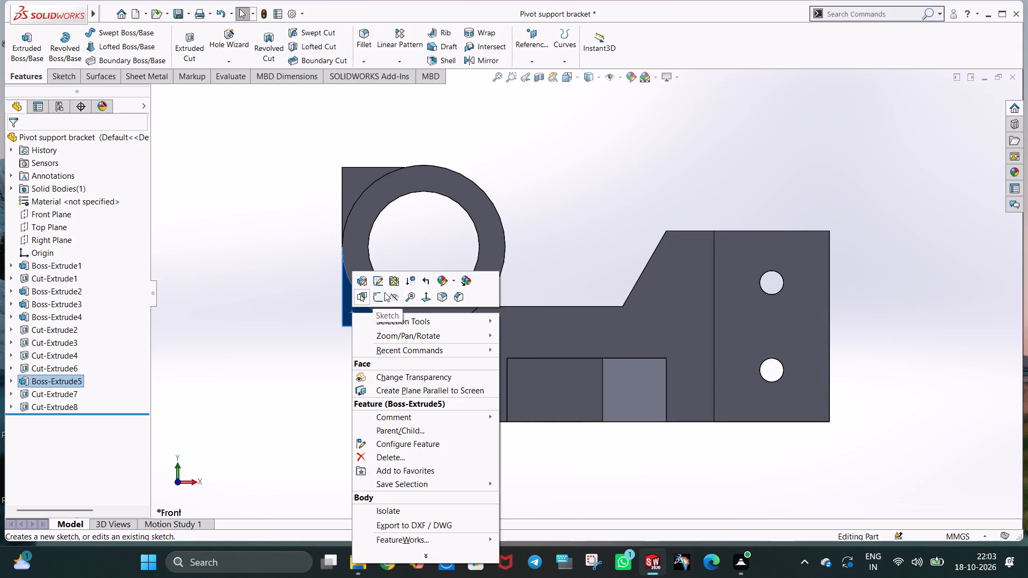
{"action": "left_click", "coordinate": [379, 294]}
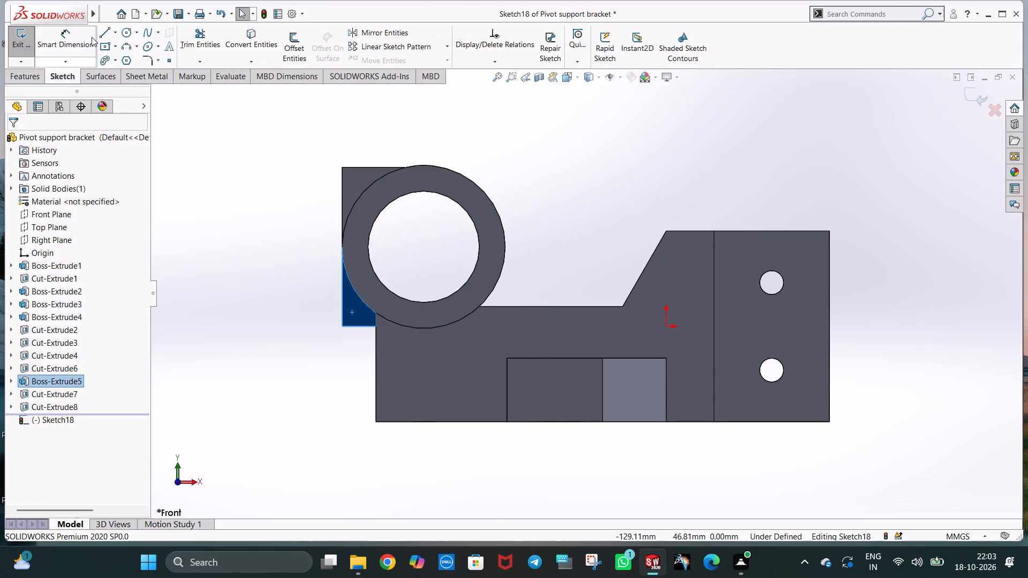
{"action": "left_click", "coordinate": [107, 32]}
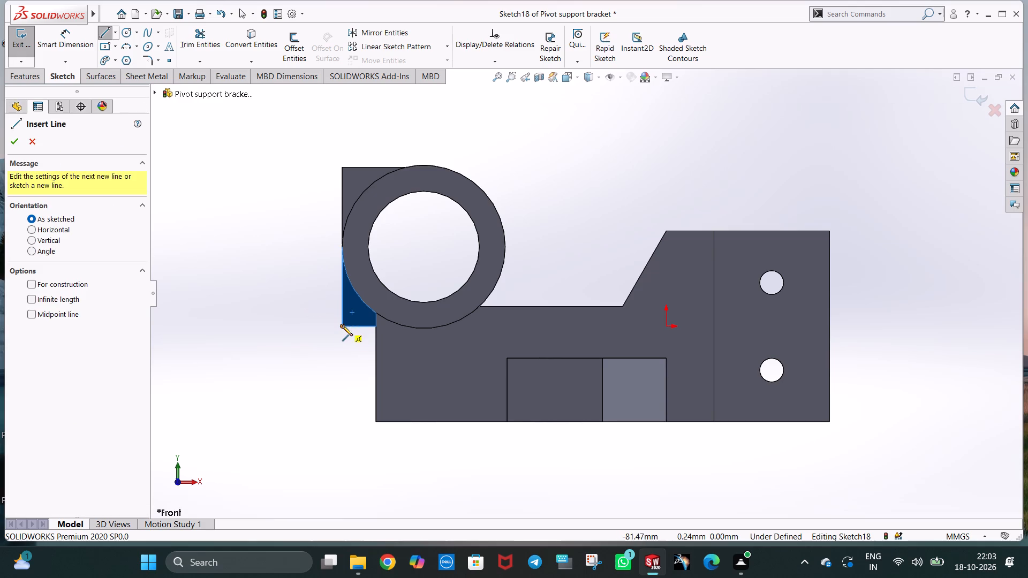
{"action": "left_click", "coordinate": [342, 327]}
{"action": "left_click", "coordinate": [375, 326]}
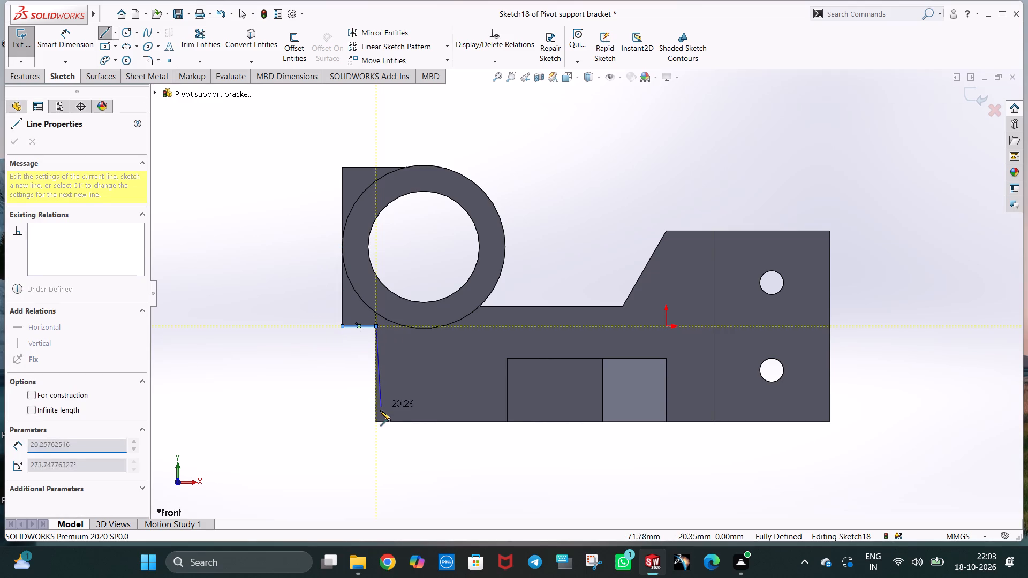
{"action": "left_click", "coordinate": [376, 421]}
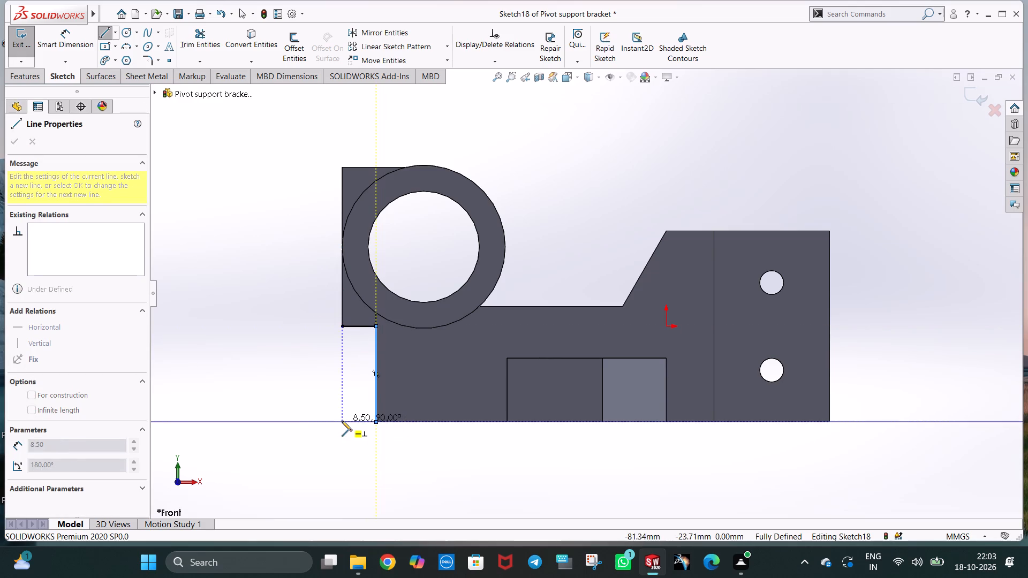
{"action": "left_click", "coordinate": [342, 421]}
{"action": "left_click", "coordinate": [342, 326]}
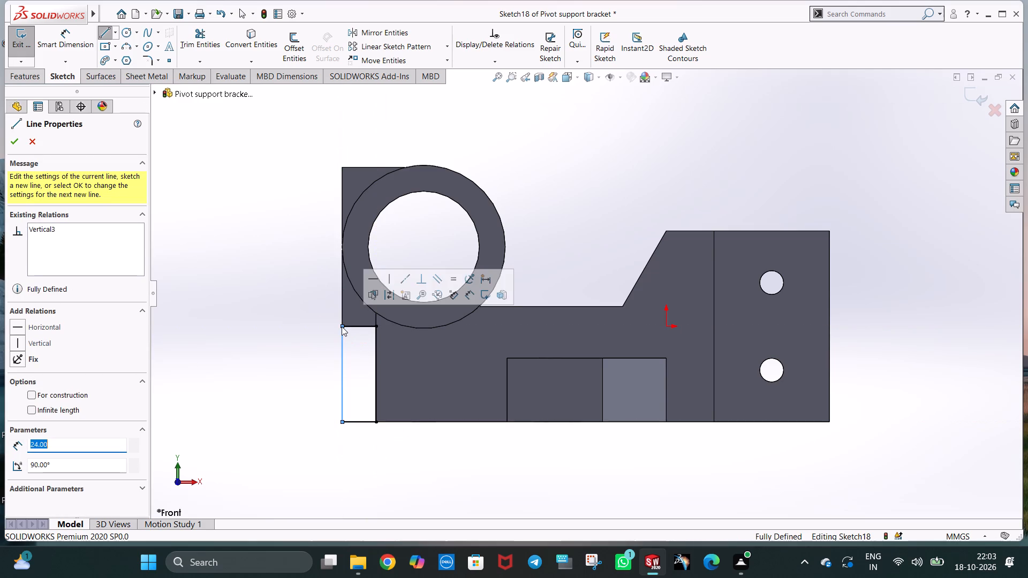
Extrude the rectangle below the side block 20 mm in the reversed direction, matching the block's thickness and merging with the body.
{"action": "key", "text": "Escape"}
{"action": "key", "text": "Escape"}
{"action": "middle_click_drag", "start_coordinate": [395, 370], "coordinate": [443, 400]}
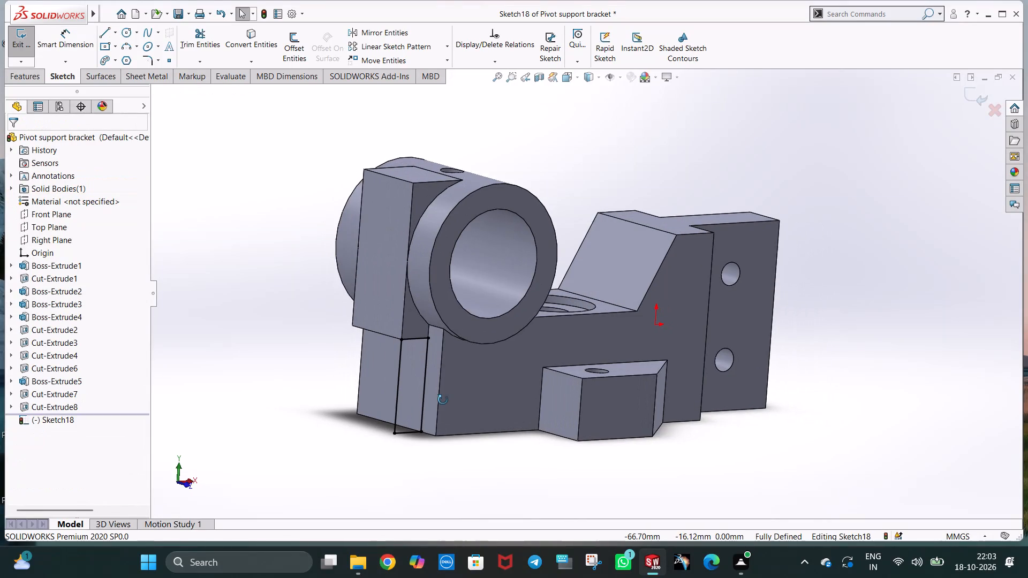
{"action": "middle_click_drag", "start_coordinate": [443, 400], "coordinate": [444, 400]}
{"action": "left_click", "coordinate": [21, 77]}
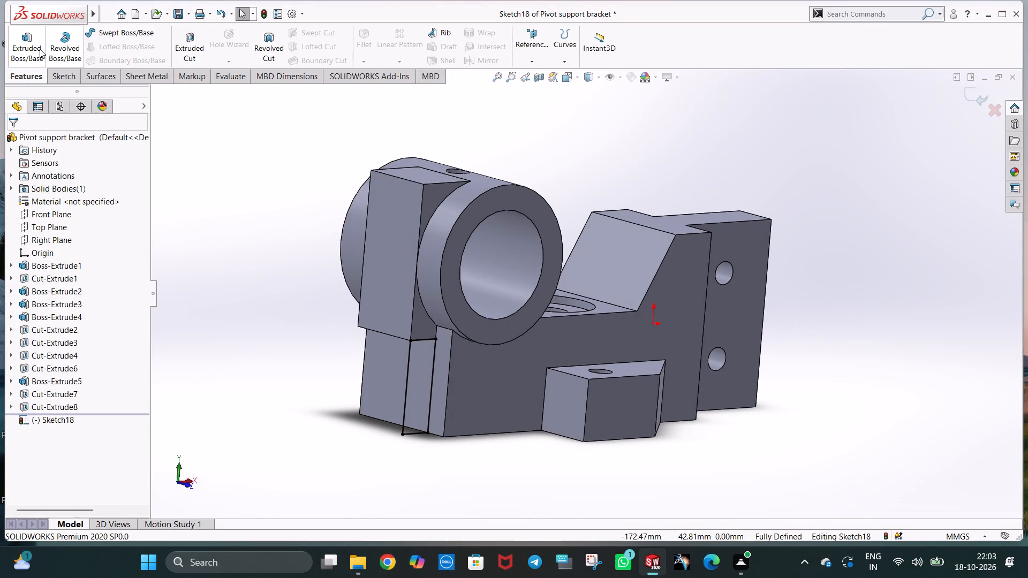
{"action": "left_click", "coordinate": [40, 48]}
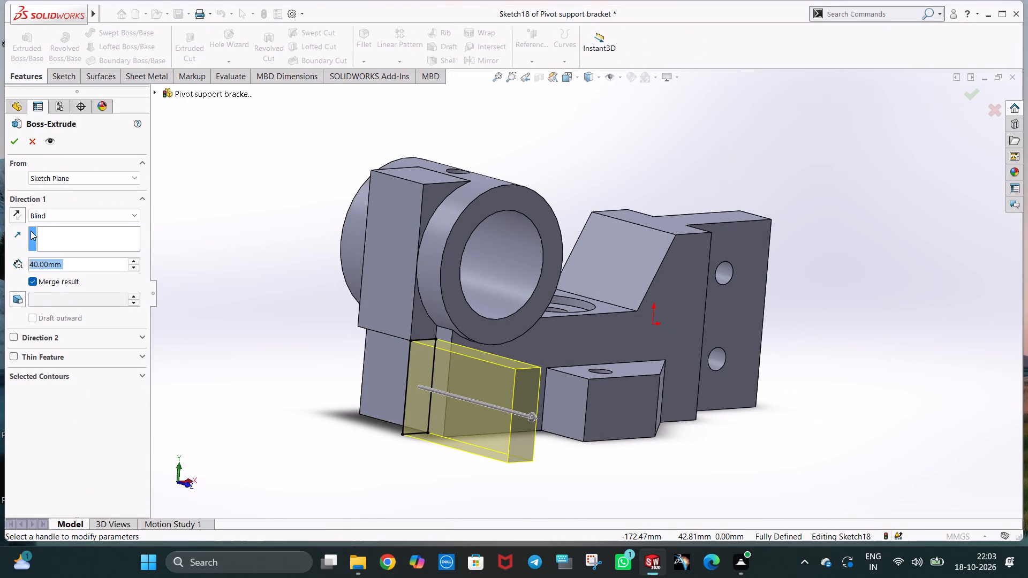
{"action": "left_click", "coordinate": [21, 219]}
{"action": "left_click_drag", "start_coordinate": [92, 267], "coordinate": [54, 267]}
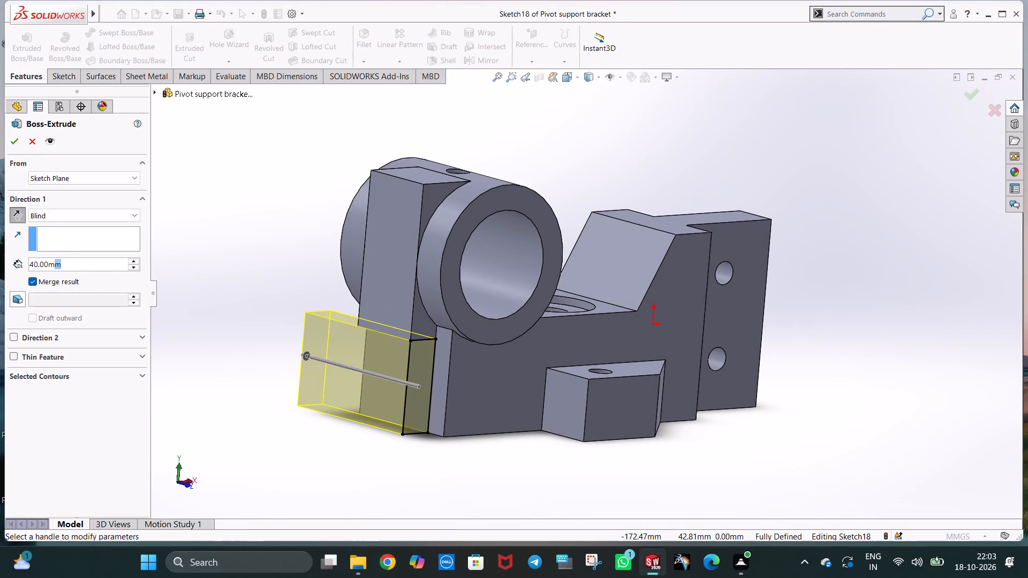
{"action": "left_click_drag", "start_coordinate": [54, 267], "coordinate": [26, 269]}
{"action": "type", "text": "20"}
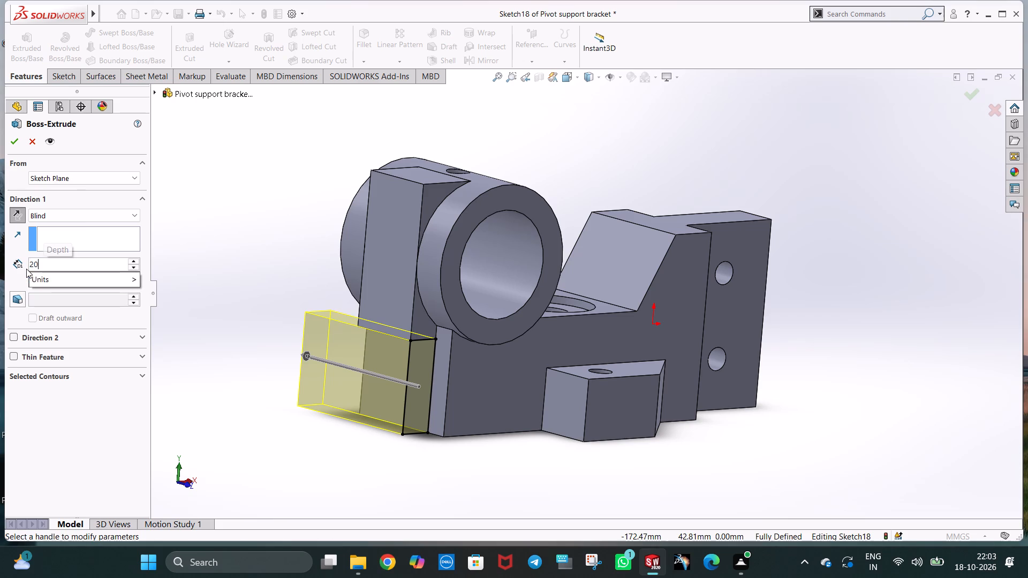
{"action": "key", "text": "Return"}
{"action": "middle_click_drag", "start_coordinate": [279, 237], "coordinate": [329, 262]}
{"action": "middle_click_drag", "start_coordinate": [435, 286], "coordinate": [448, 263]}
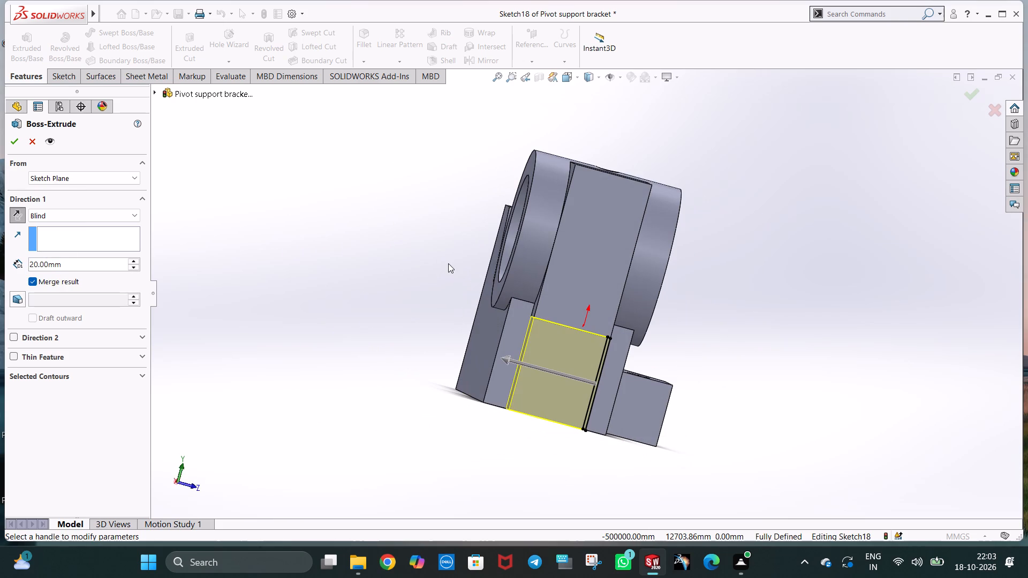
{"action": "key", "text": "ctrl+4"}
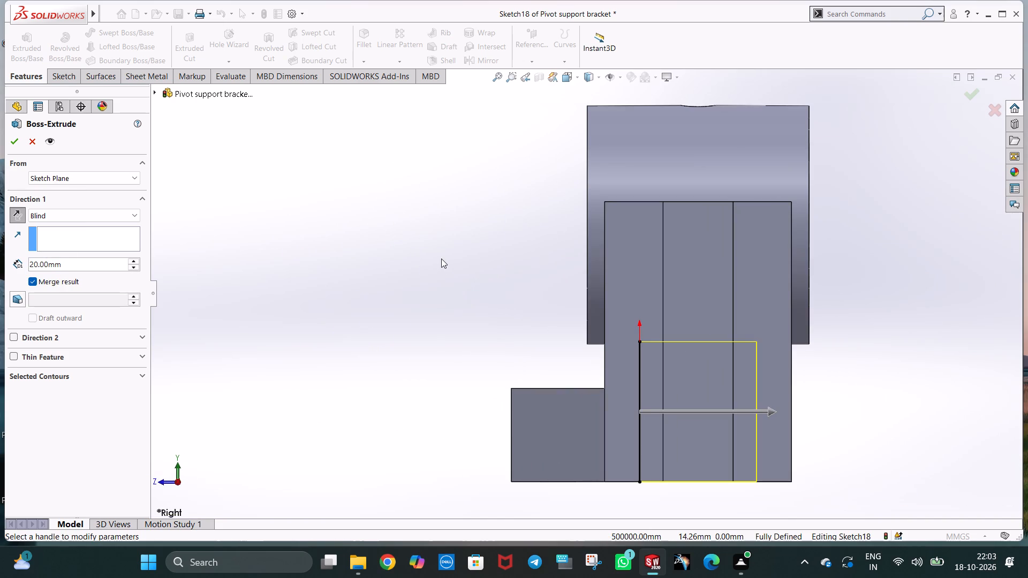
{"action": "key", "text": "ctrl+3"}
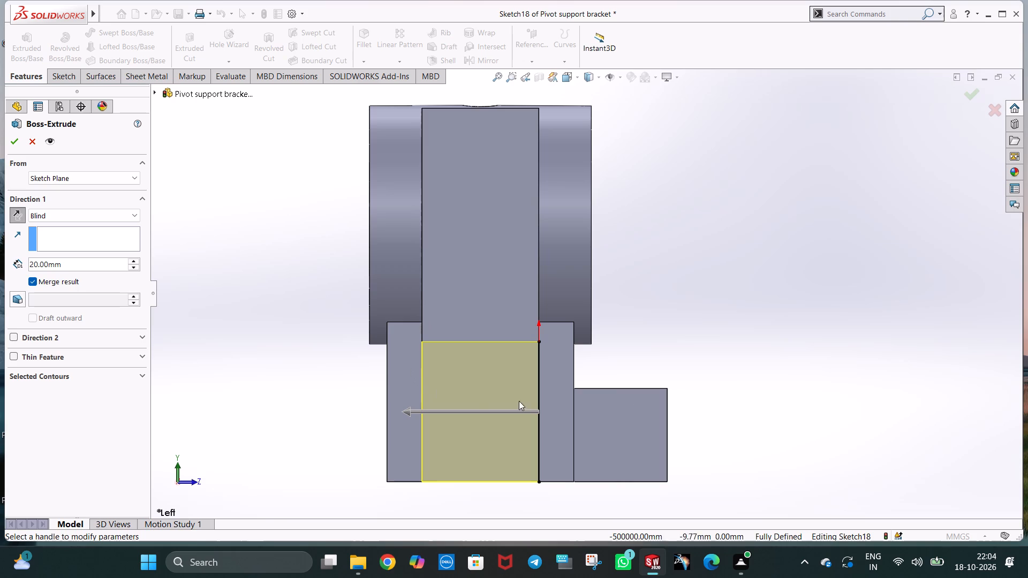
{"action": "left_click", "coordinate": [11, 142]}
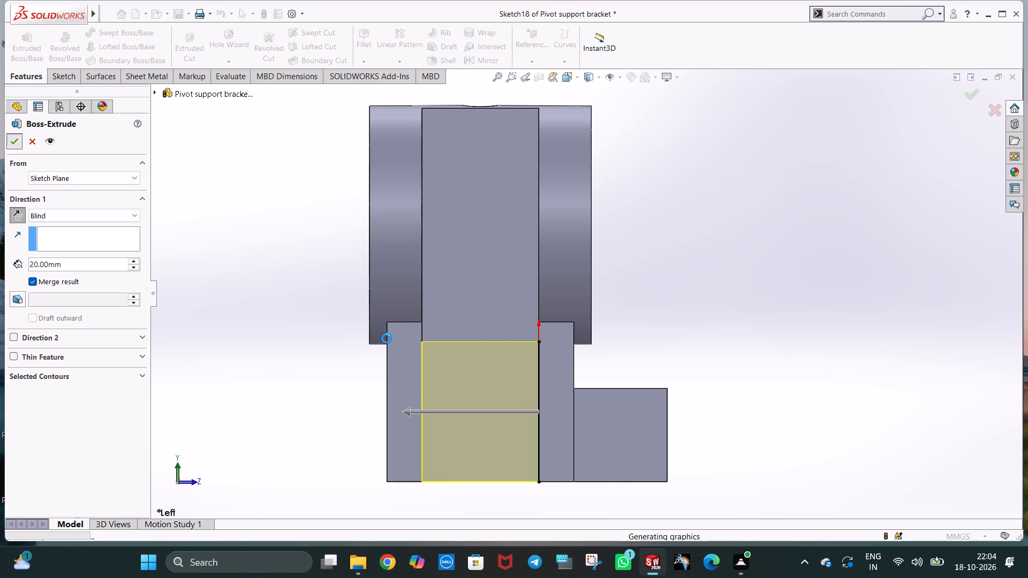
Examine the filled side block, cylinder and base from several angles.
{"action": "middle_click_drag", "start_coordinate": [661, 336], "coordinate": [607, 339]}
{"action": "middle_click_drag", "start_coordinate": [606, 339], "coordinate": [583, 341]}
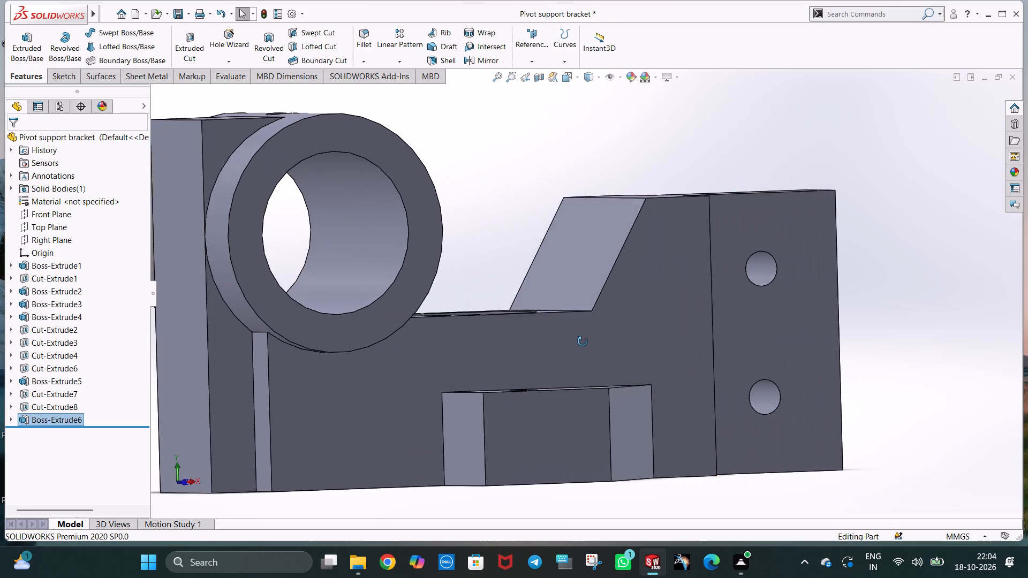
{"action": "middle_click_drag", "start_coordinate": [583, 341], "coordinate": [576, 343]}
{"action": "scroll", "coordinate": [574, 343], "scroll_direction": "up", "scroll_amount": 2}
{"action": "middle_click_drag", "start_coordinate": [585, 338], "coordinate": [503, 369]}
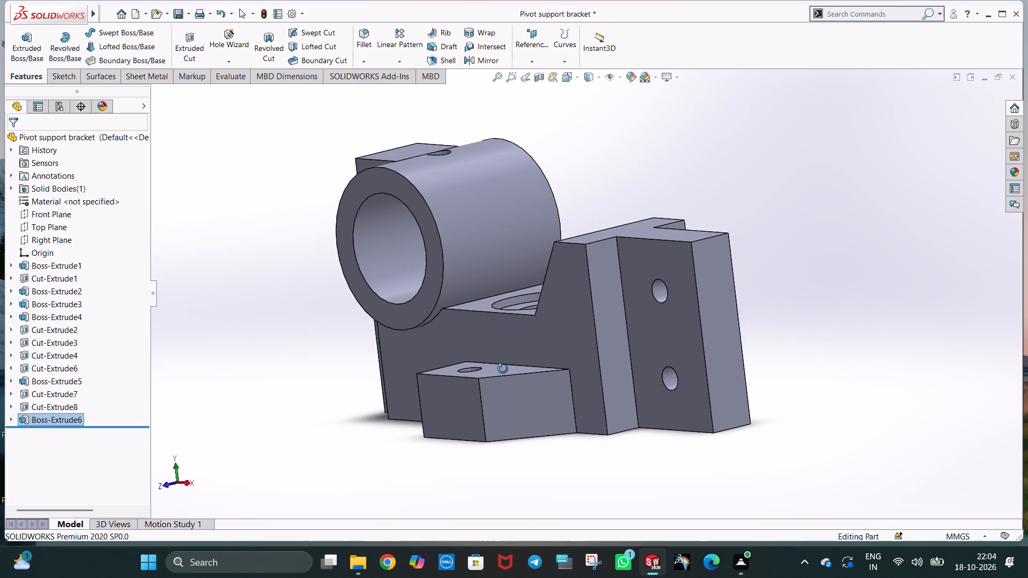
{"action": "middle_click_drag", "start_coordinate": [503, 369], "coordinate": [505, 369]}
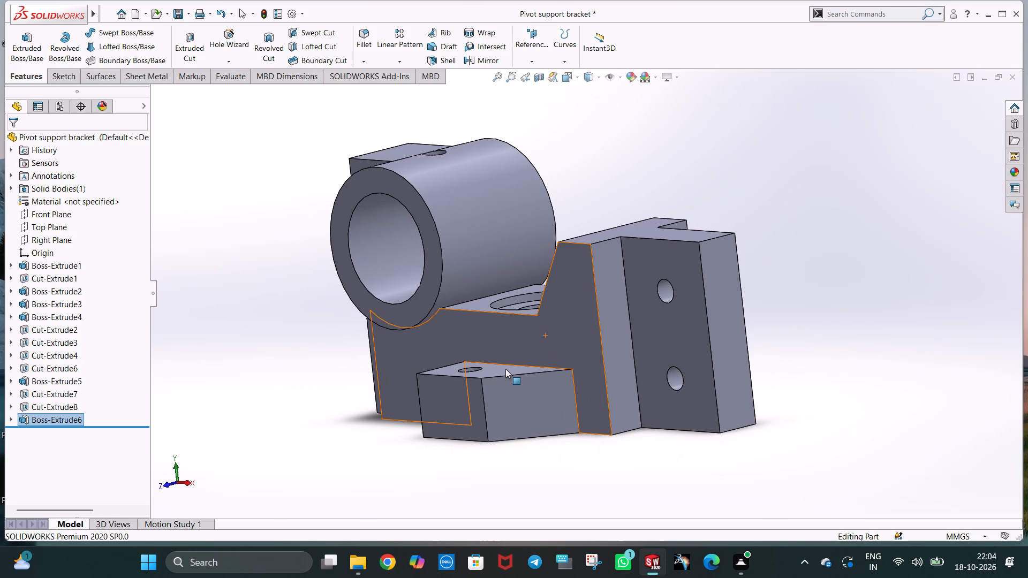
{"action": "middle_click_drag", "start_coordinate": [420, 370], "coordinate": [561, 362]}
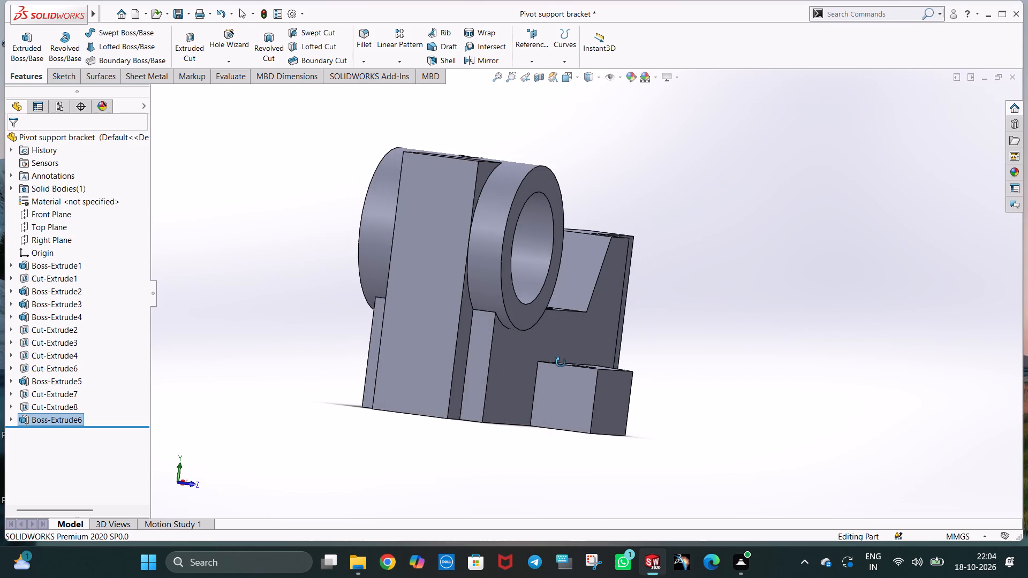
{"action": "middle_click_drag", "start_coordinate": [561, 362], "coordinate": [561, 363]}
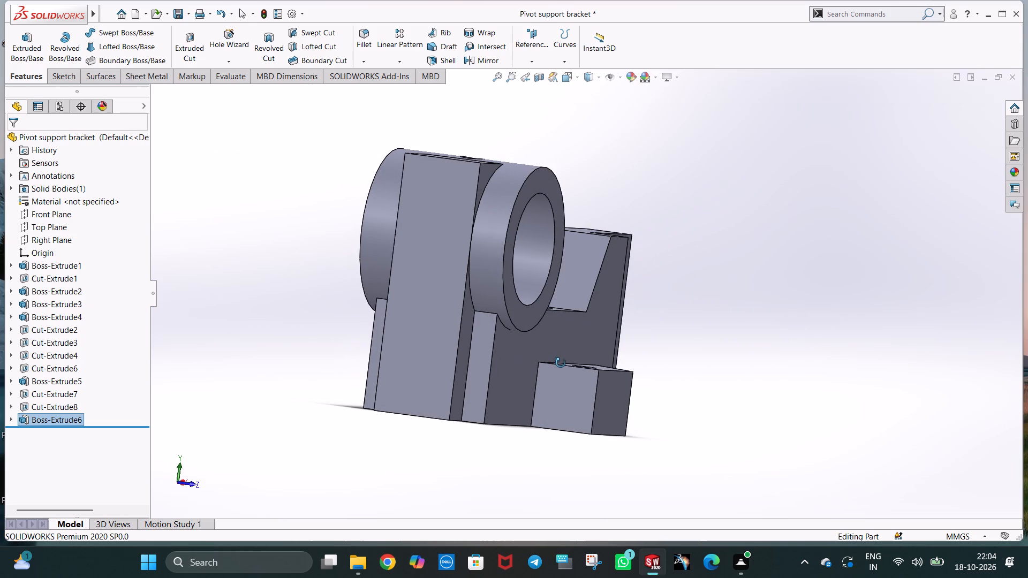
{"action": "middle_click_drag", "start_coordinate": [561, 363], "coordinate": [466, 355]}
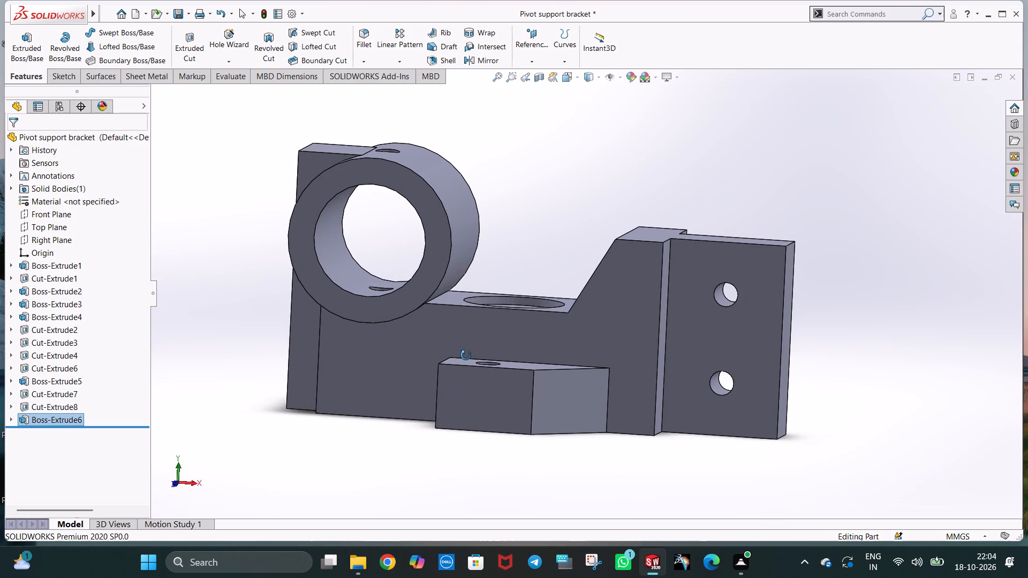
{"action": "middle_click_drag", "start_coordinate": [466, 355], "coordinate": [465, 353]}
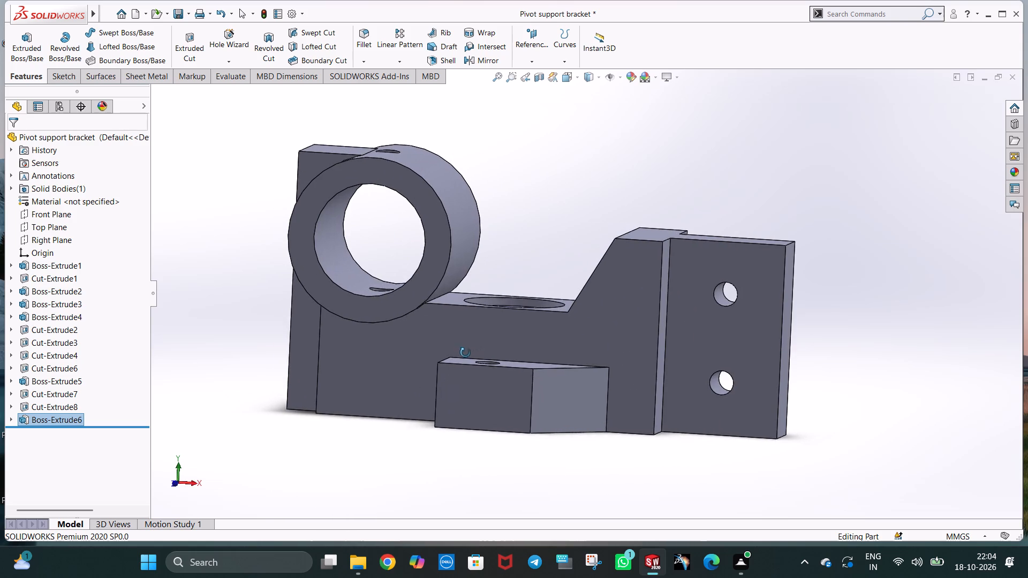
{"action": "middle_click_drag", "start_coordinate": [465, 353], "coordinate": [404, 350]}
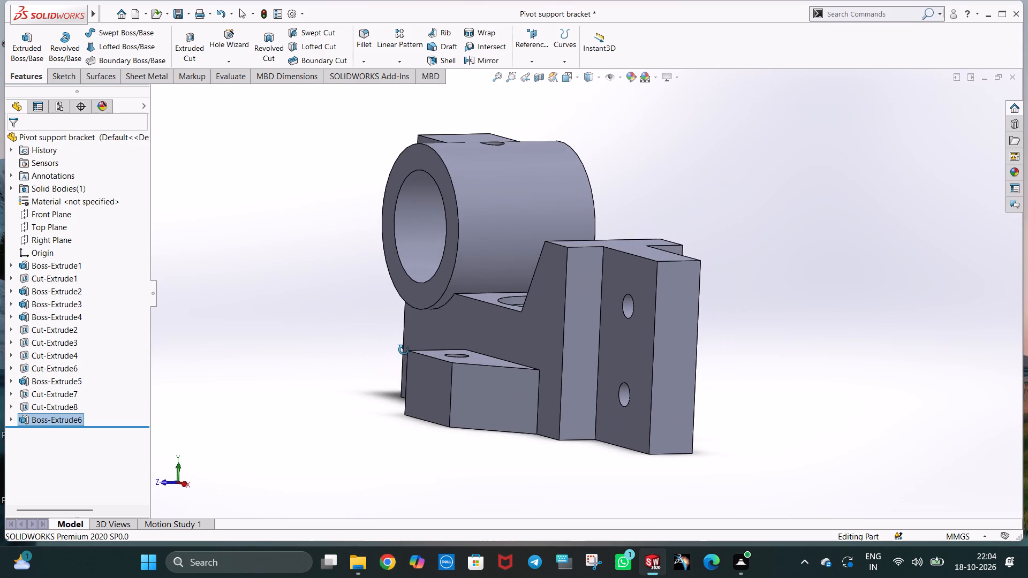
{"action": "middle_click_drag", "start_coordinate": [404, 350], "coordinate": [464, 384]}
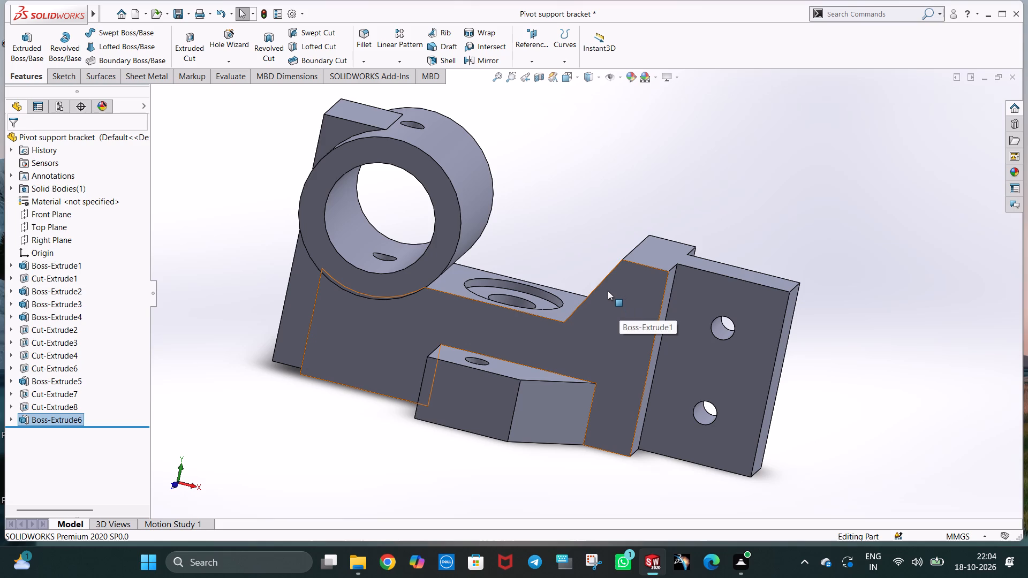
On the Front Plane, sketch a profile outward from the side block with about 19 mm horizontals, a 13 mm outer vertical and a slanted bottom line.
{"action": "key", "text": "ctrl+1"}
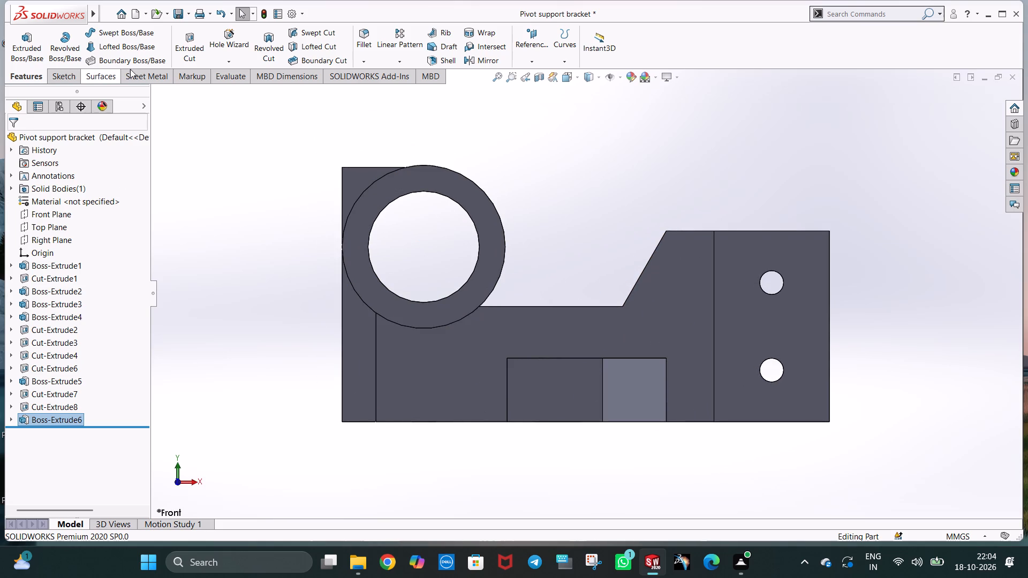
{"action": "left_click", "coordinate": [52, 214]}
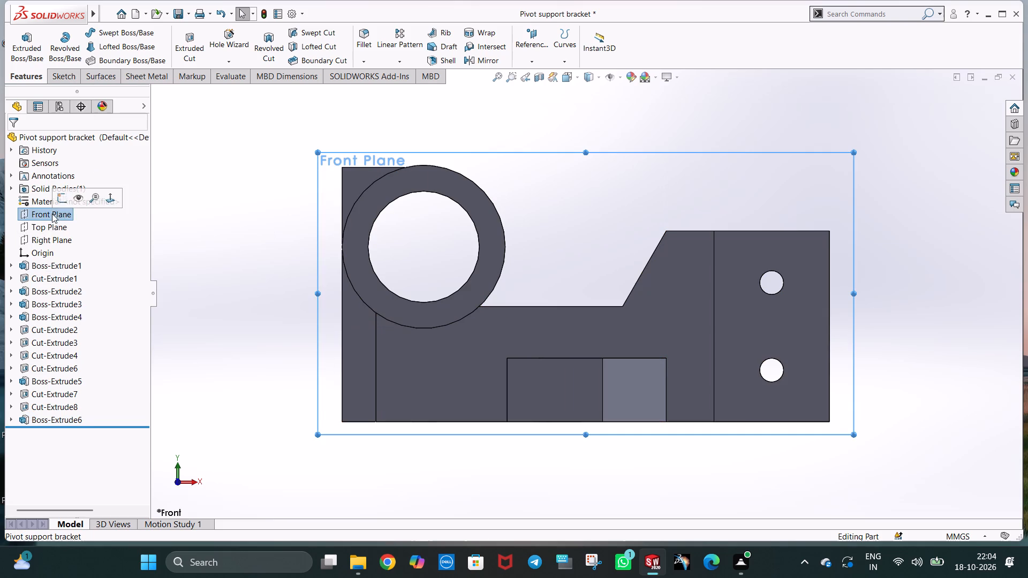
{"action": "left_click", "coordinate": [65, 199]}
{"action": "left_click", "coordinate": [104, 28]}
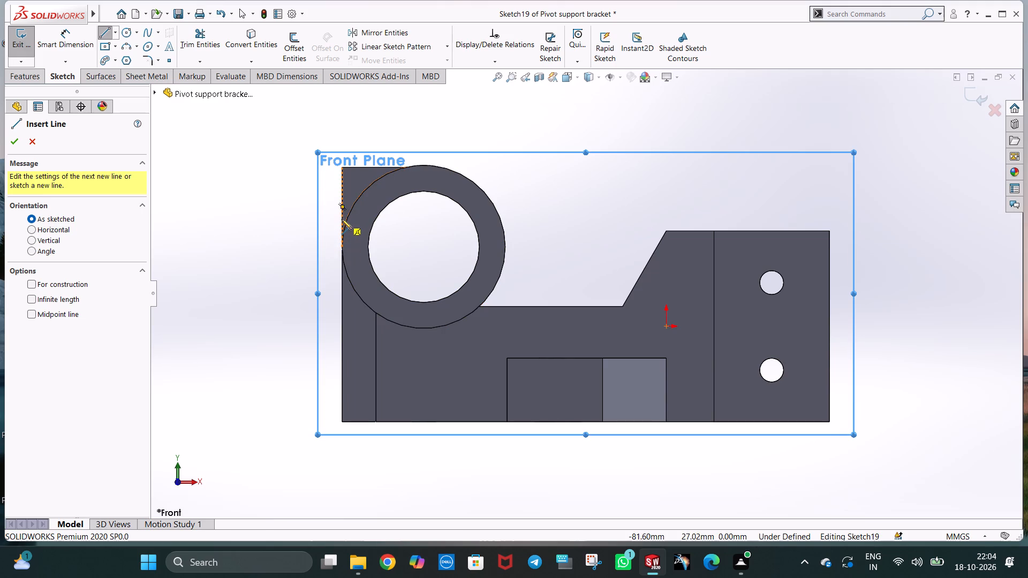
{"action": "left_click", "coordinate": [342, 247]}
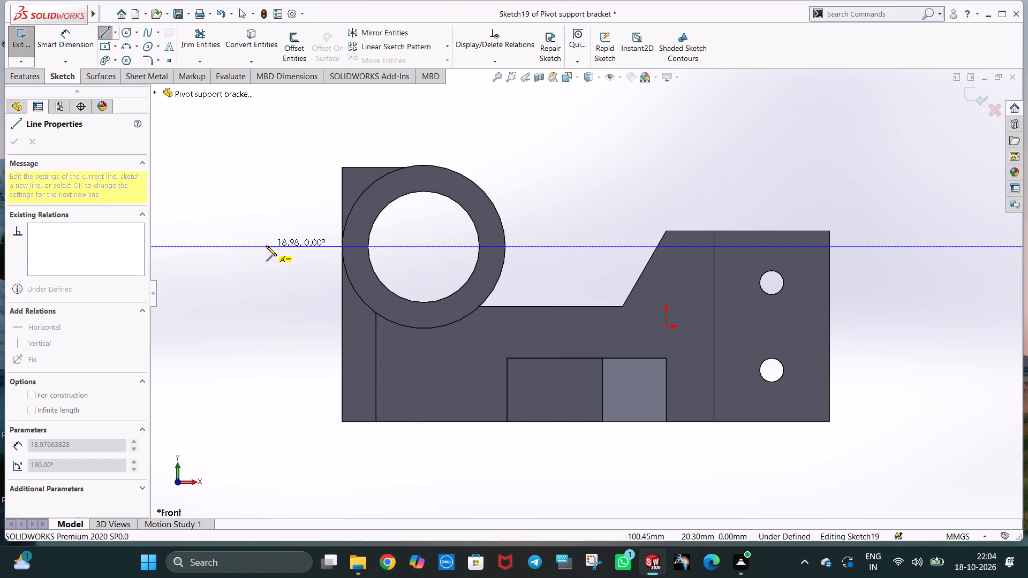
{"action": "left_click", "coordinate": [266, 246]}
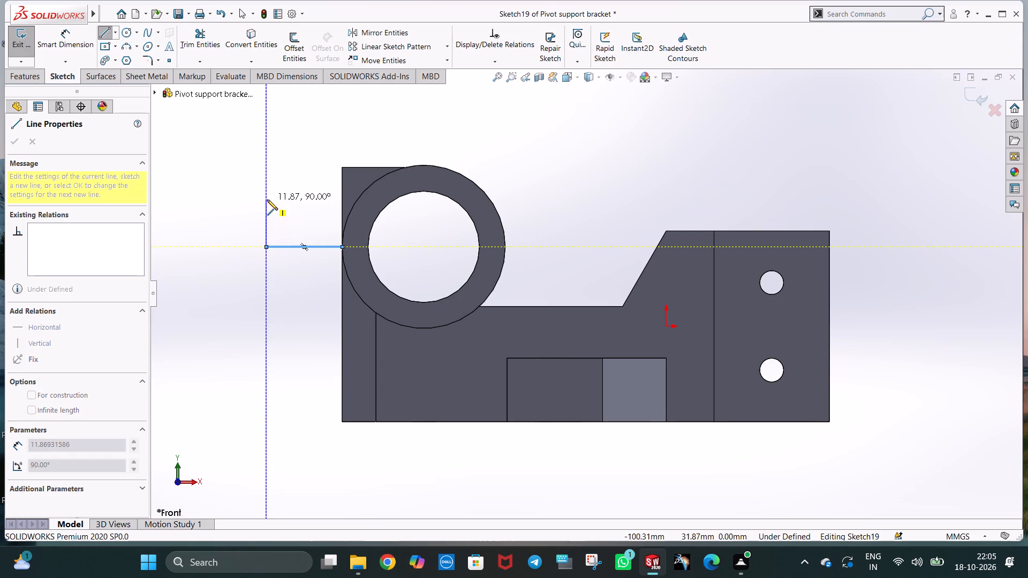
{"action": "left_click", "coordinate": [267, 195]}
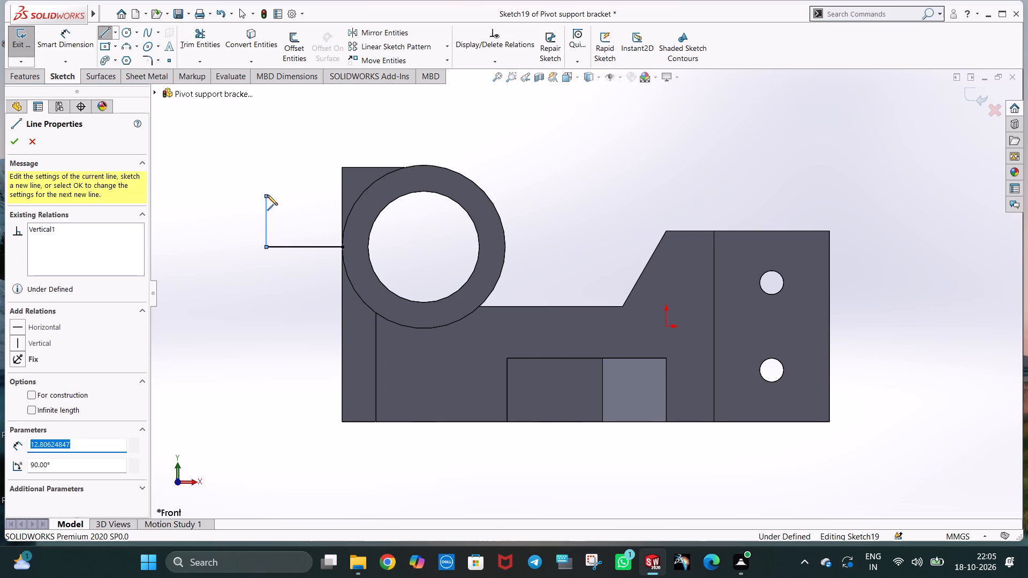
{"action": "type", "text": "13"}
{"action": "key", "text": "Return"}
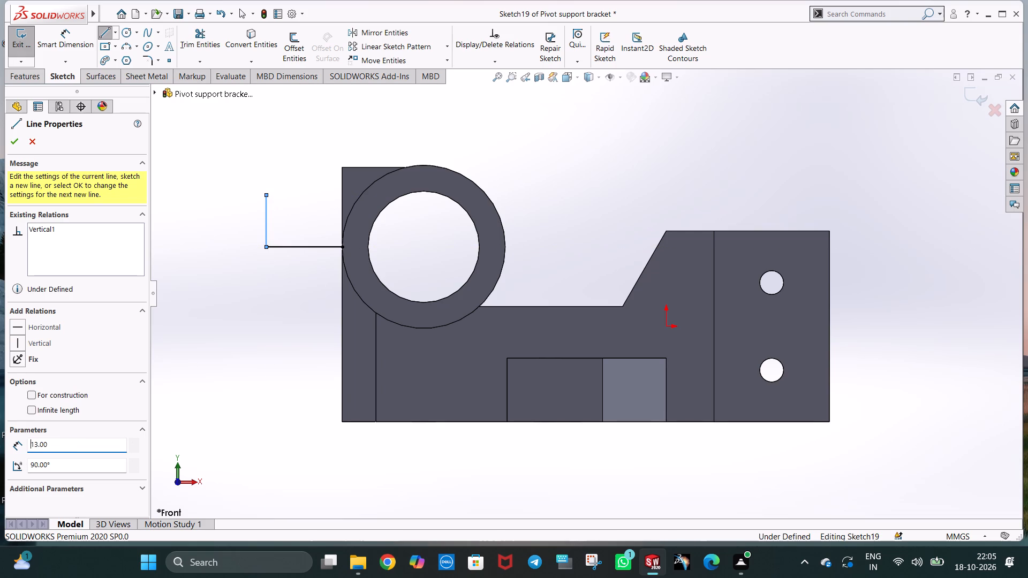
{"action": "left_click", "coordinate": [341, 194]}
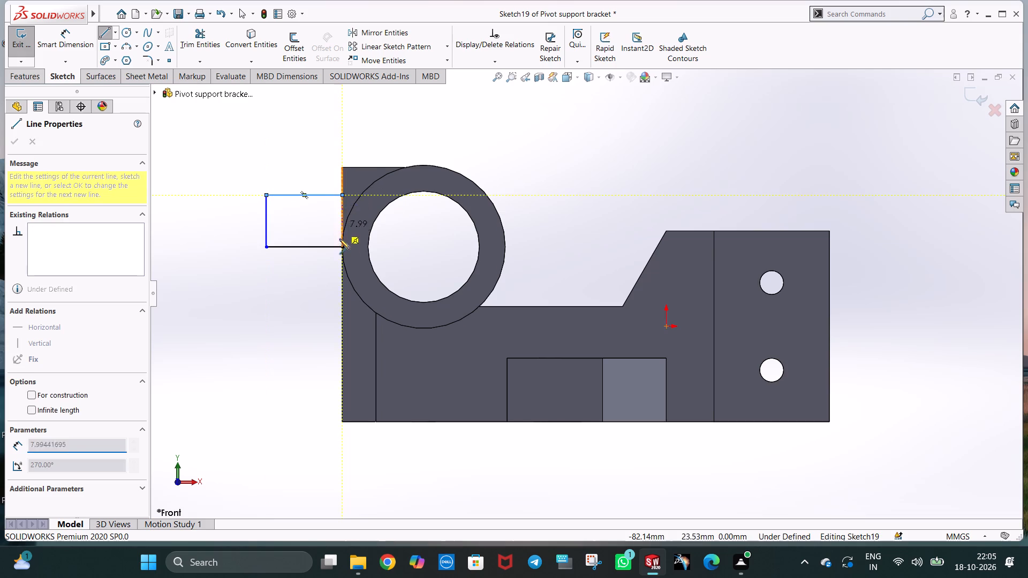
{"action": "left_click", "coordinate": [342, 270]}
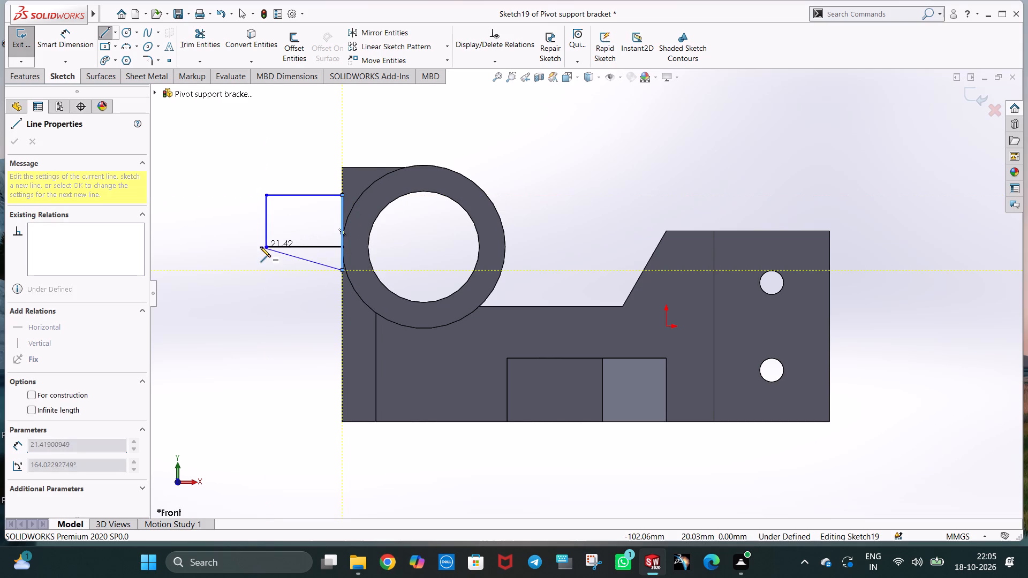
{"action": "left_click", "coordinate": [265, 247]}
{"action": "key", "text": "Escape"}
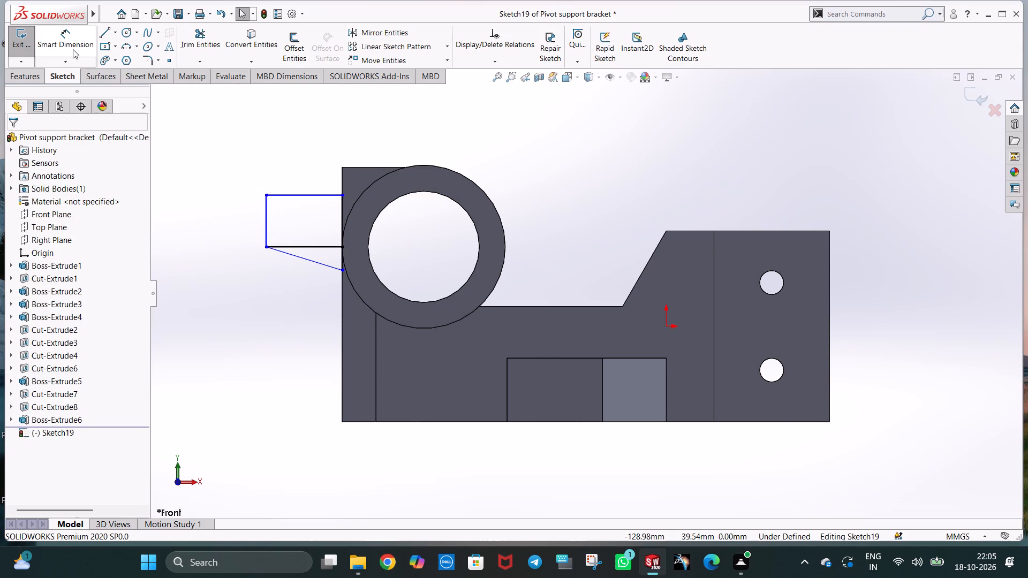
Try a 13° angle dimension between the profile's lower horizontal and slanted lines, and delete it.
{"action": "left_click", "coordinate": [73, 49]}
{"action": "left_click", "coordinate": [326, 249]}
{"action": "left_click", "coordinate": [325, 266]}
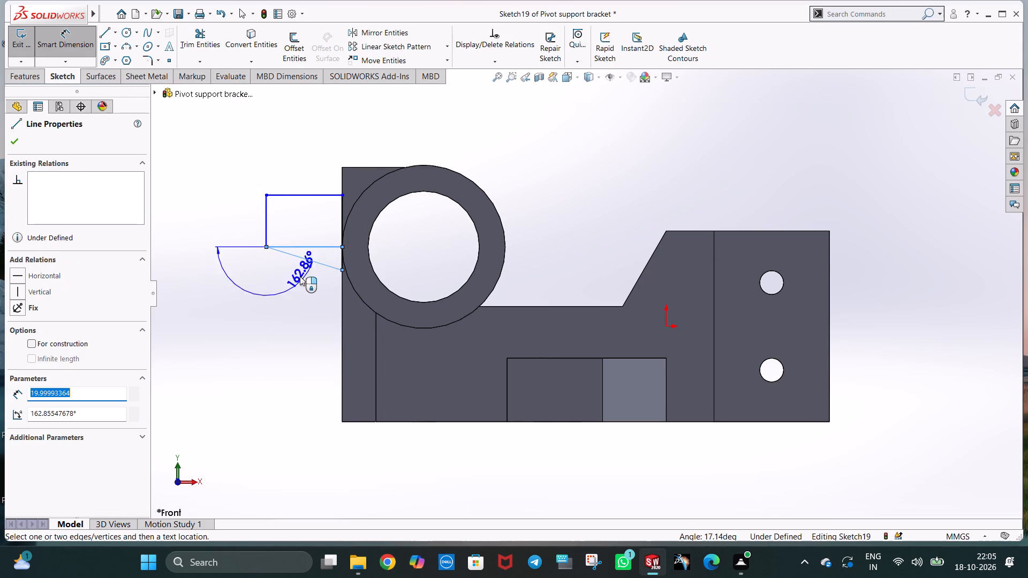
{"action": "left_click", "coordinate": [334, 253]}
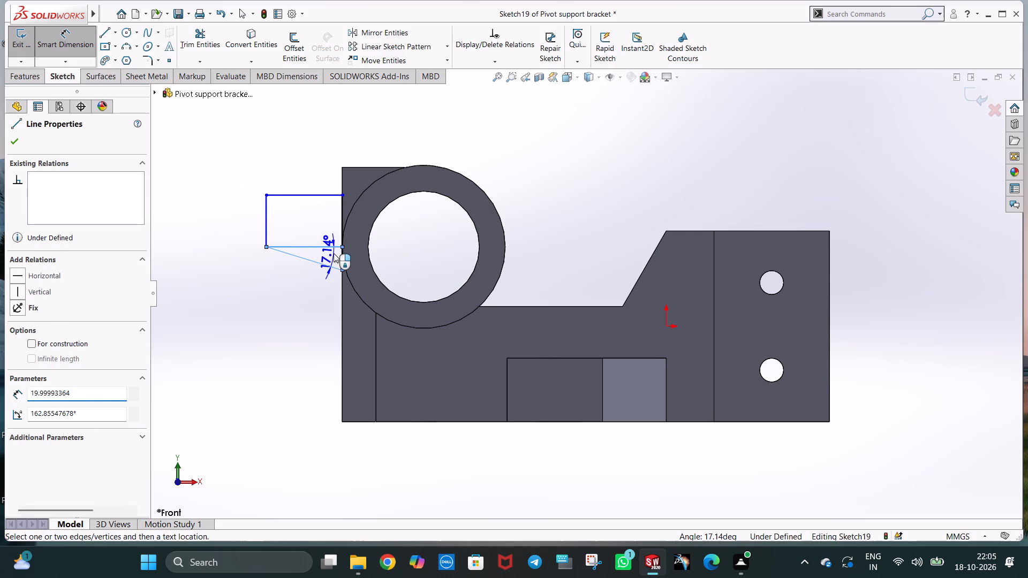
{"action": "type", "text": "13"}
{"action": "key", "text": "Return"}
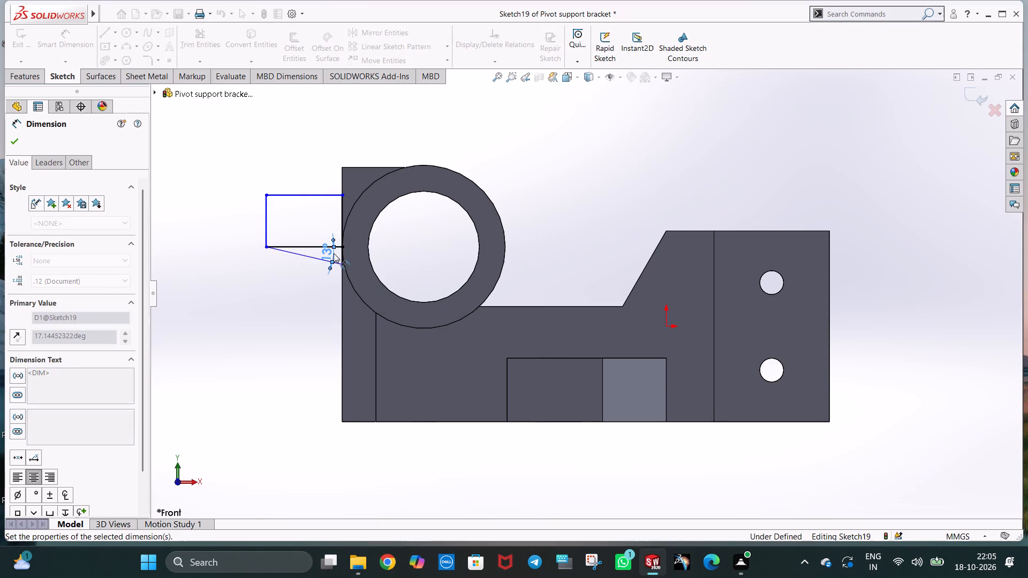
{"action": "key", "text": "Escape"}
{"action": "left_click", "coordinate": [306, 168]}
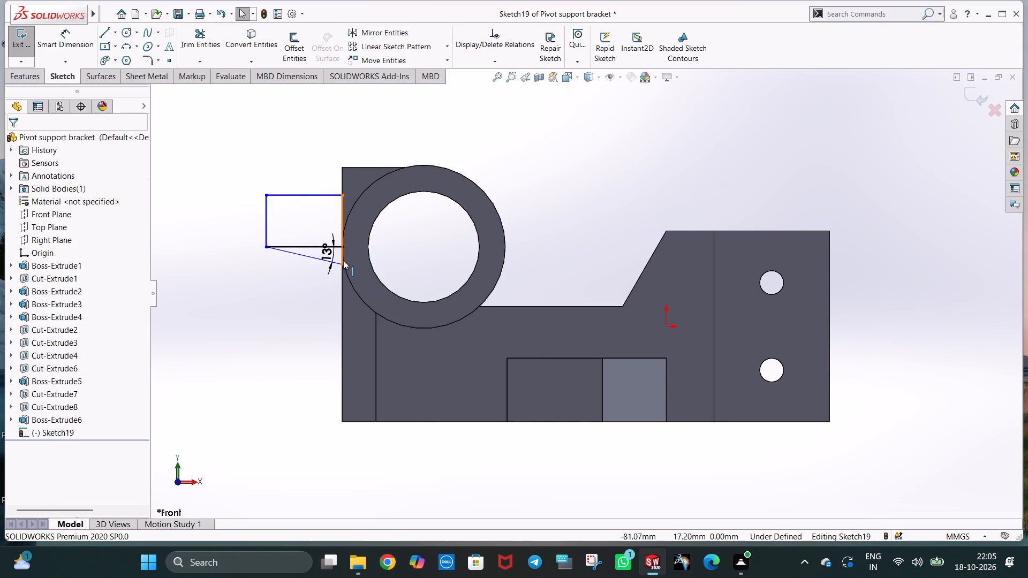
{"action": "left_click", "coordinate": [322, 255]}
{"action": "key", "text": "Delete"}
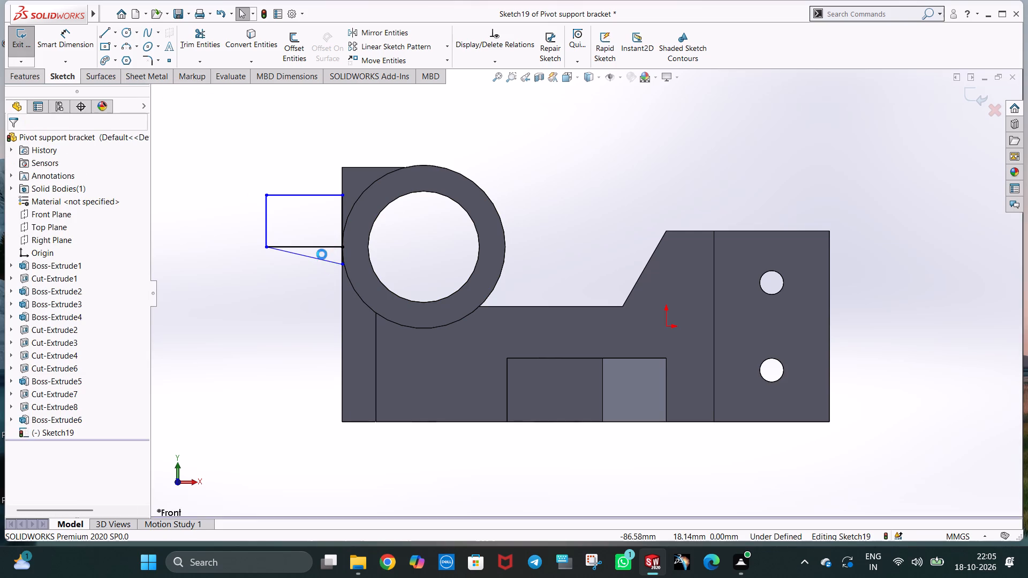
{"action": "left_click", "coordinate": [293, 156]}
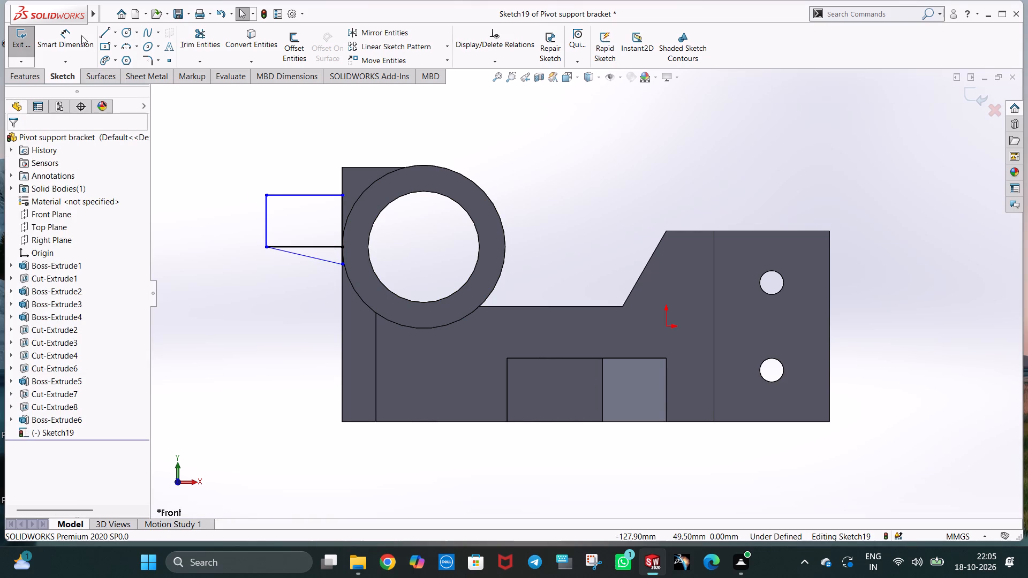
Dimension the angle between the side profile's outer vertical line and its slanted bottom line as 104°.
{"action": "left_click", "coordinate": [78, 32]}
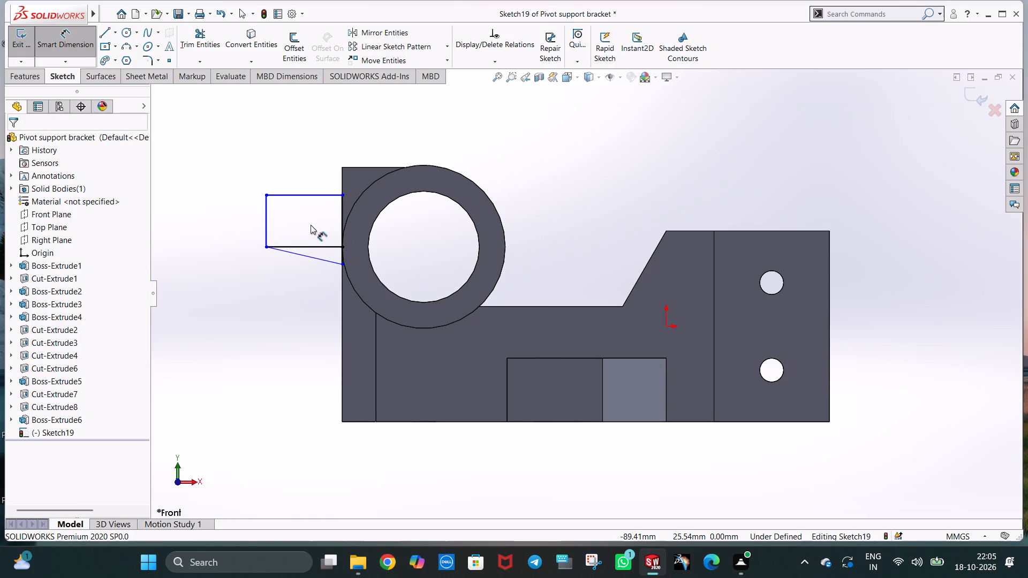
{"action": "left_click", "coordinate": [268, 215]}
{"action": "left_click", "coordinate": [314, 257]}
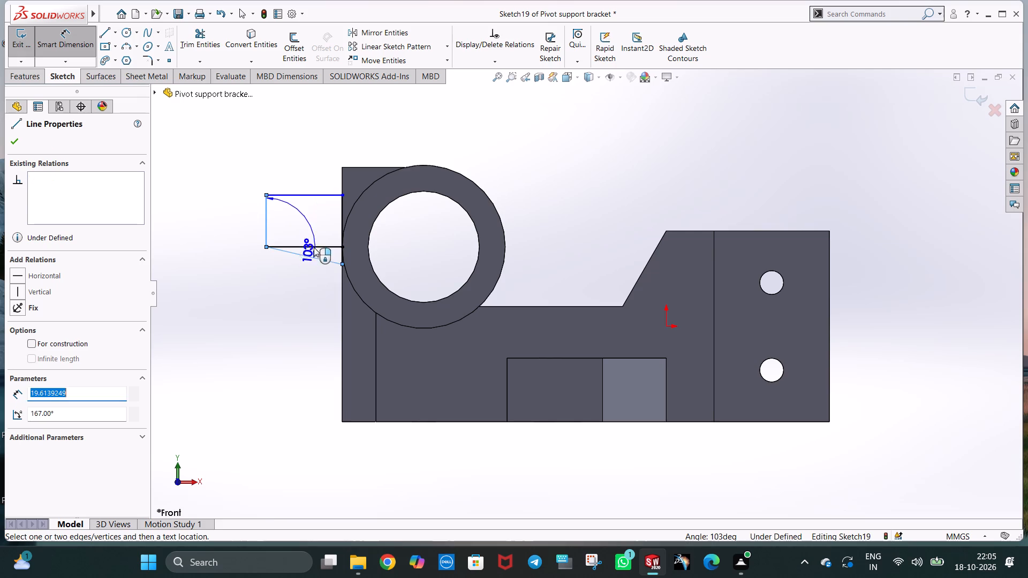
{"action": "left_click", "coordinate": [314, 231]}
{"action": "type", "text": "104"}
{"action": "key", "text": "Return"}
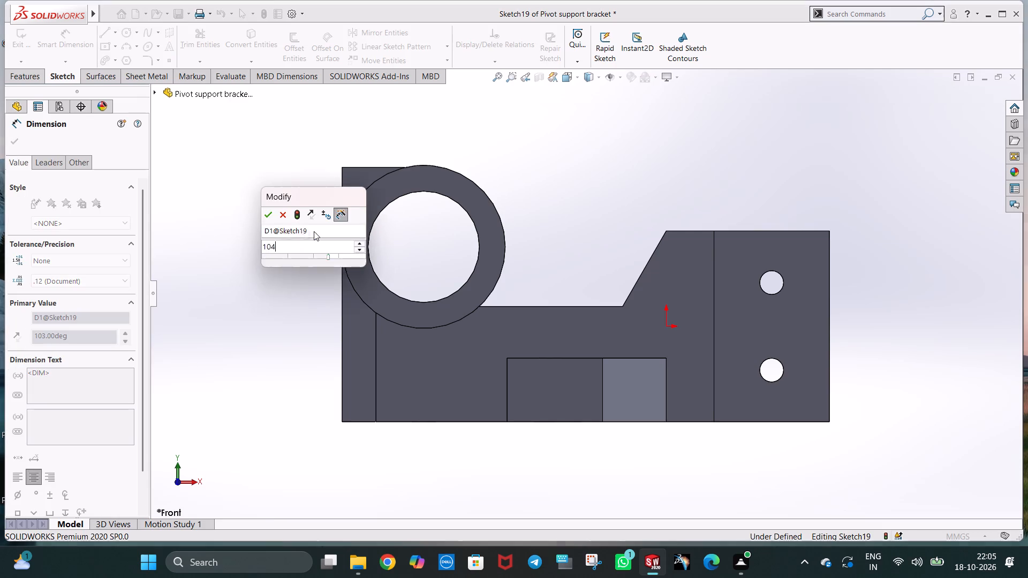
{"action": "left_click", "coordinate": [316, 162]}
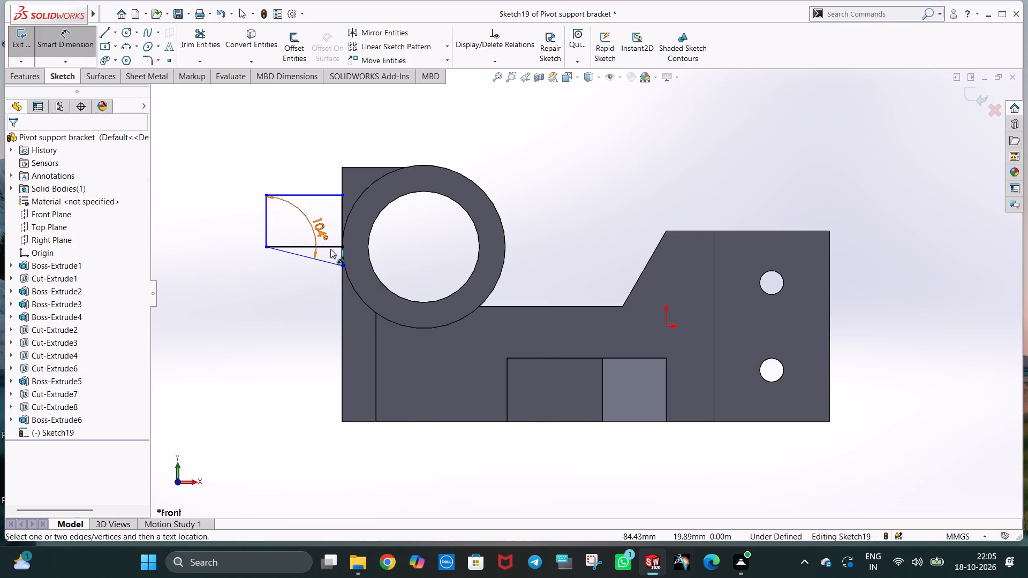
Delete the lower horizontal line inside the profile, leaving the slanted line as its bottom edge.
{"action": "left_click", "coordinate": [330, 249]}
{"action": "key", "text": "Delete"}
{"action": "left_click", "coordinate": [304, 159]}
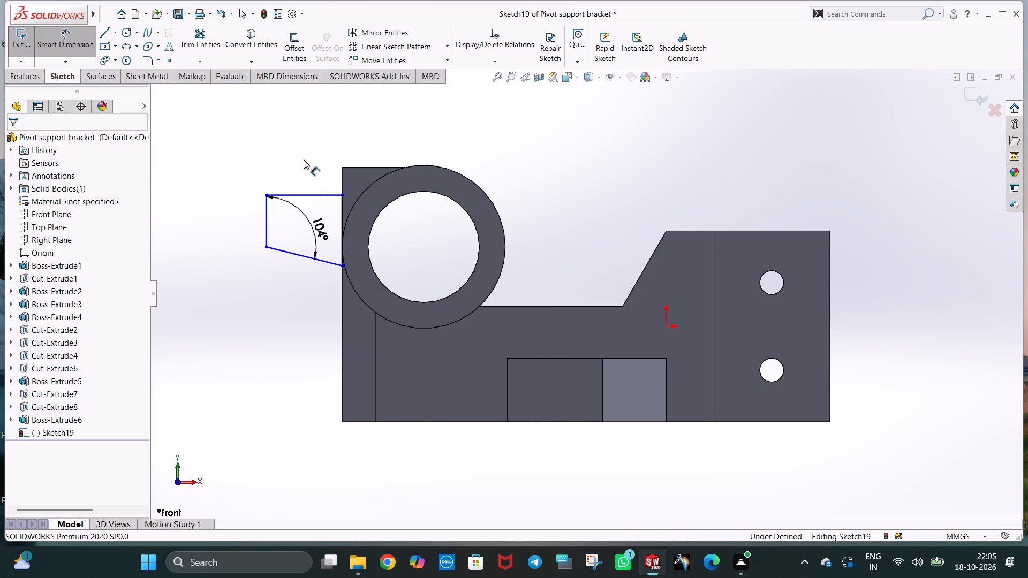
{"action": "key", "text": "Escape"}
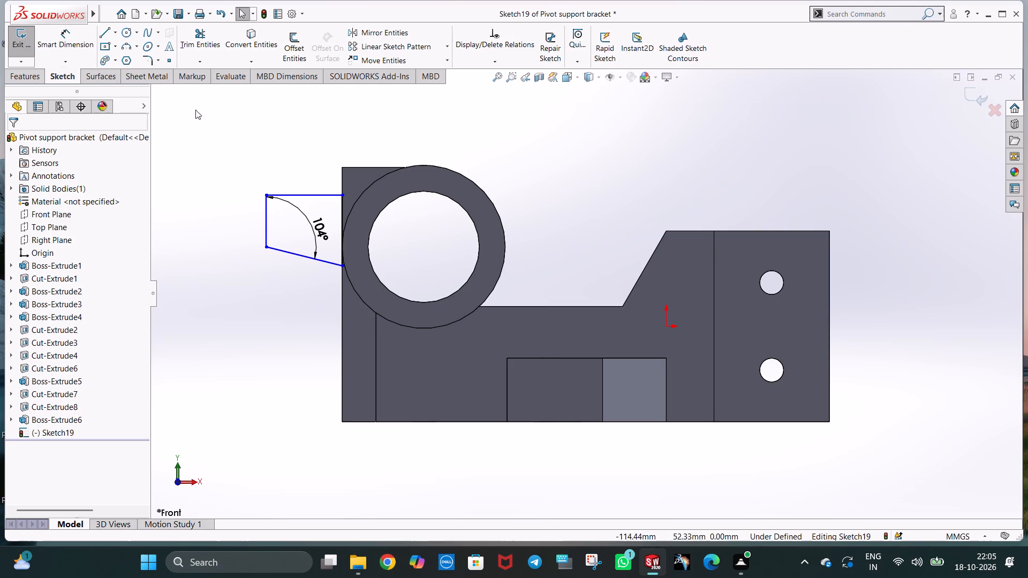
Extrude the side projection profile 20 mm as a boss with the Mid Plane end condition, merging it with the body.
{"action": "left_click", "coordinate": [29, 78]}
{"action": "left_click", "coordinate": [42, 56]}
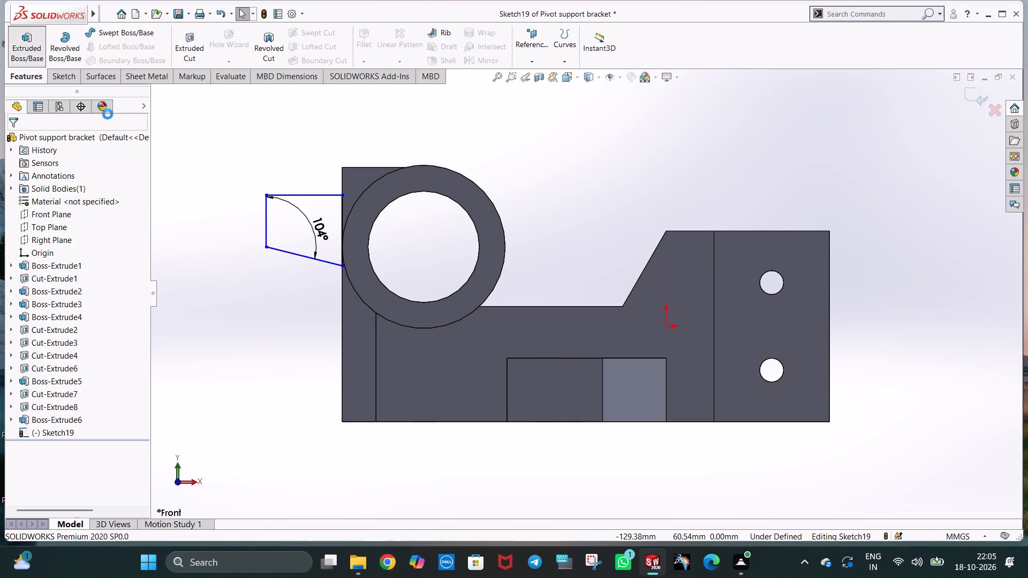
{"action": "middle_click_drag", "start_coordinate": [323, 299], "coordinate": [399, 349]}
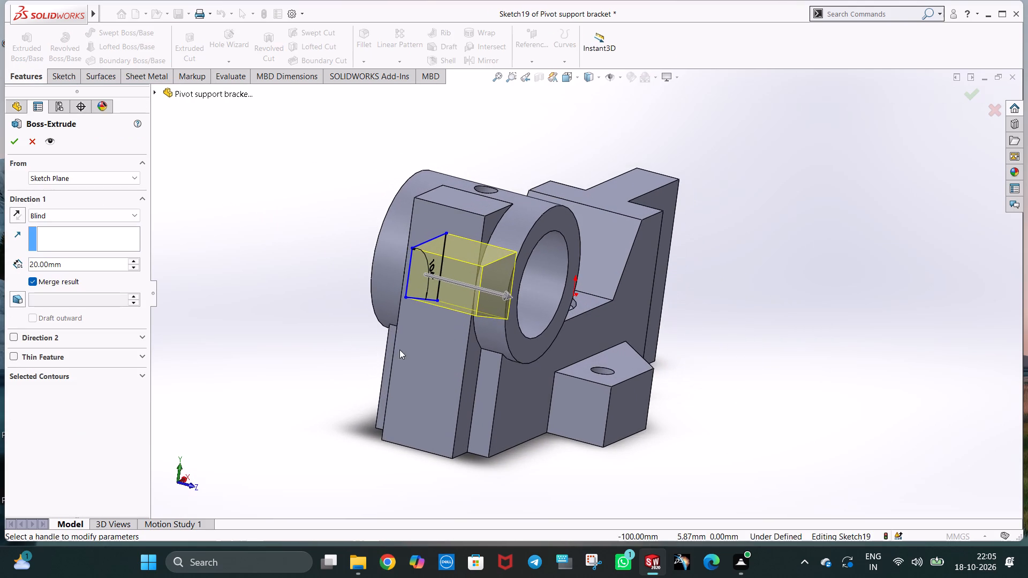
{"action": "left_click", "coordinate": [108, 212]}
{"action": "left_click", "coordinate": [88, 287]}
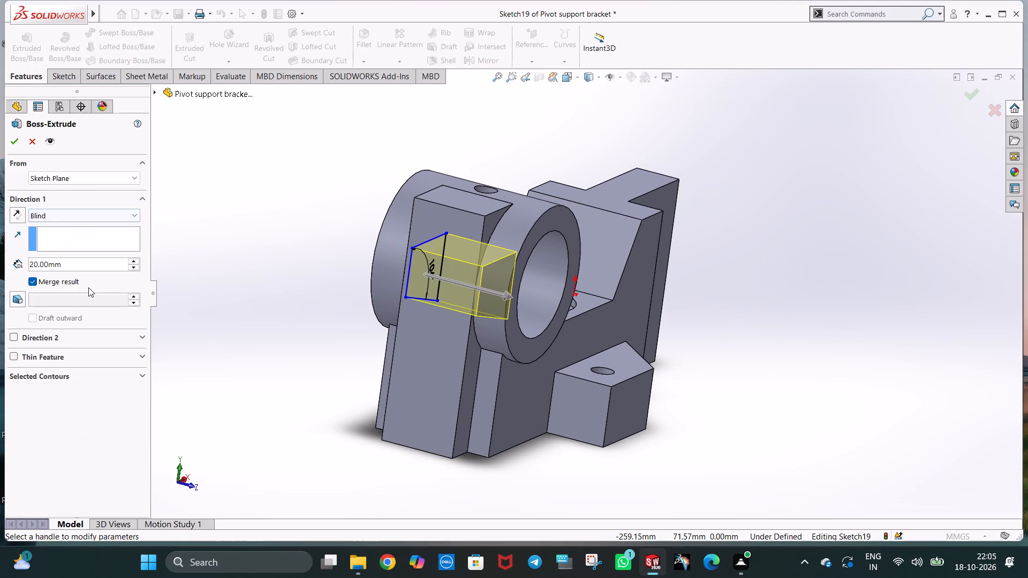
{"action": "left_click", "coordinate": [86, 218]}
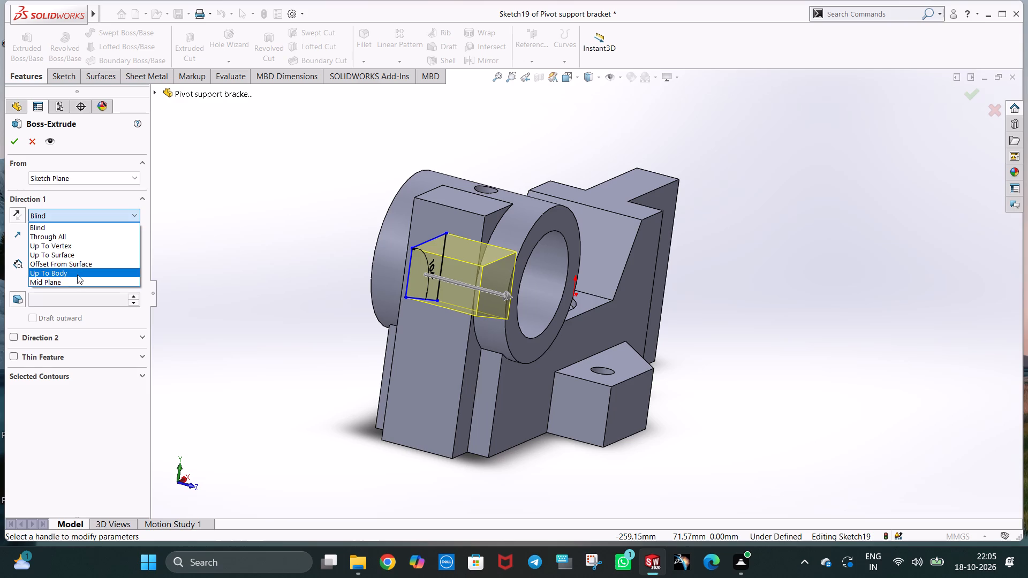
{"action": "left_click", "coordinate": [75, 282]}
{"action": "middle_click_drag", "start_coordinate": [292, 318], "coordinate": [316, 354]}
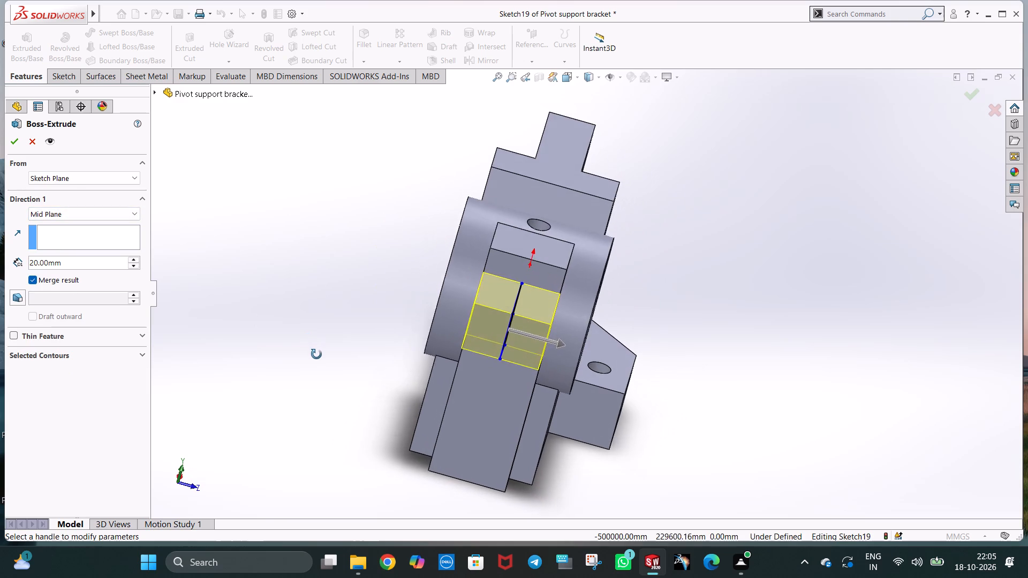
{"action": "middle_click_drag", "start_coordinate": [316, 354], "coordinate": [279, 323]}
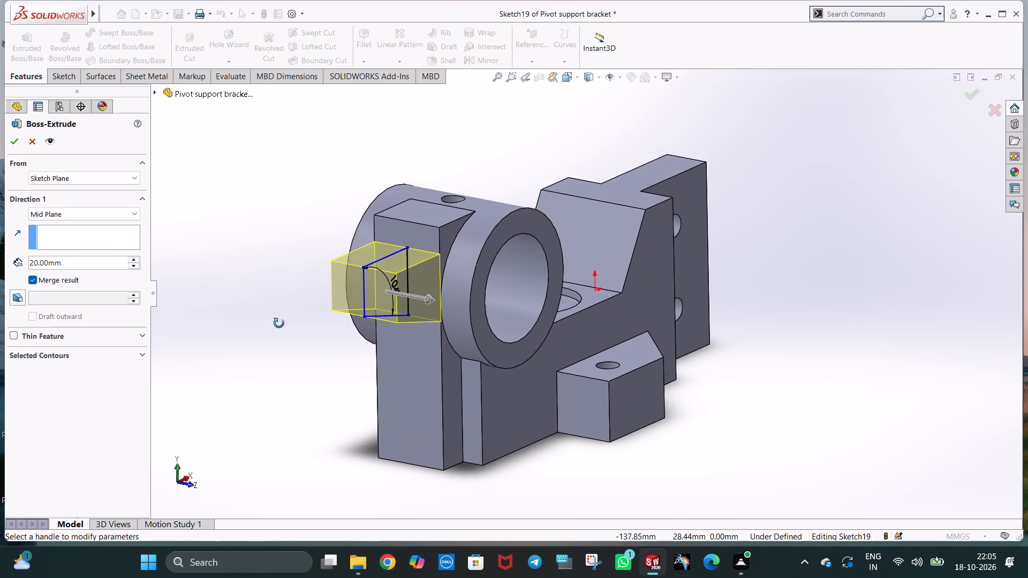
{"action": "middle_click_drag", "start_coordinate": [279, 323], "coordinate": [329, 340]}
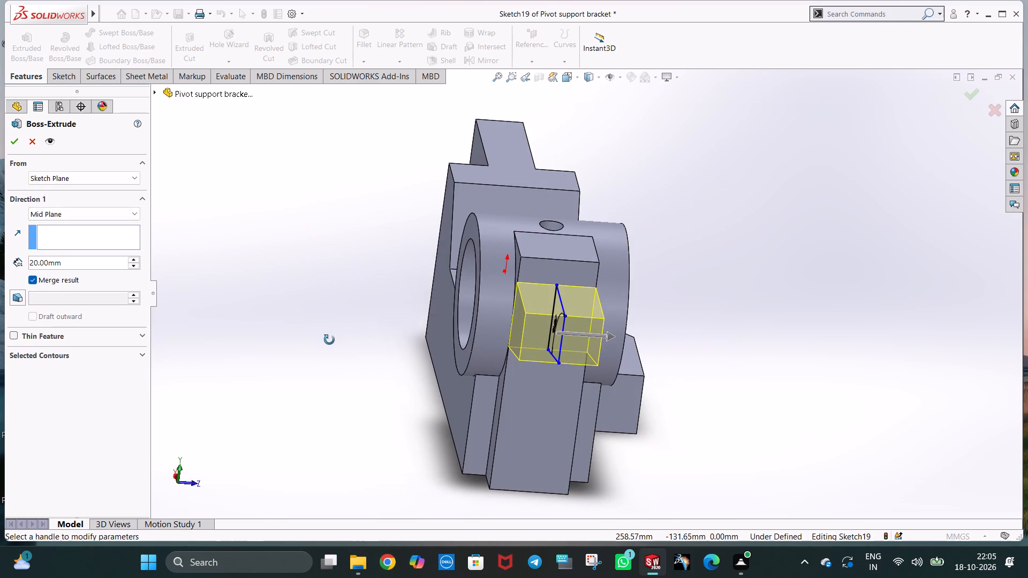
{"action": "middle_click_drag", "start_coordinate": [329, 340], "coordinate": [315, 374]}
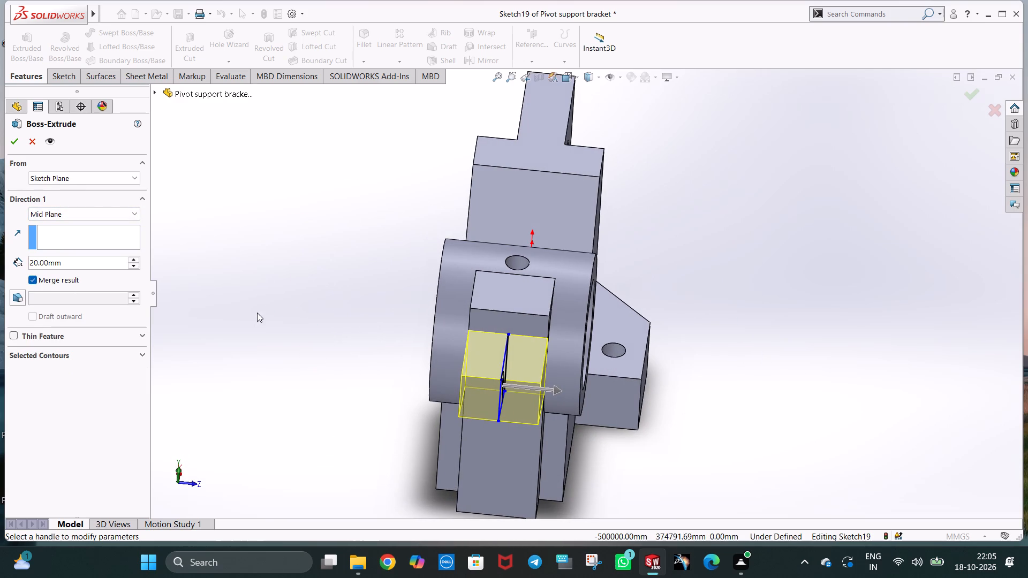
{"action": "left_click", "coordinate": [17, 140]}
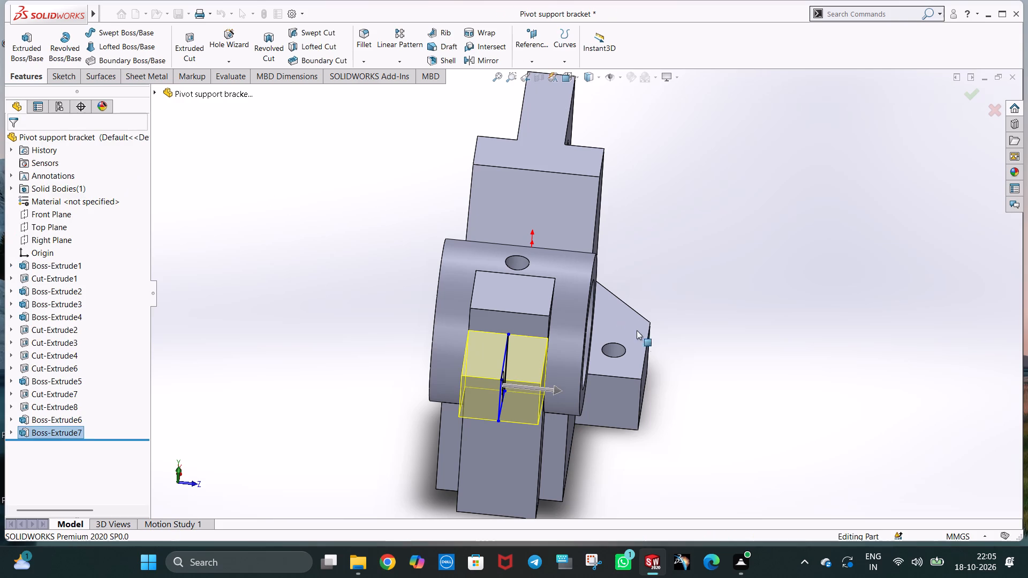
On the base's front face, sketch a line along the side block's bottom edge and a vertical line up to the projection's slanted edge.
{"action": "middle_click_drag", "start_coordinate": [676, 374], "coordinate": [590, 344]}
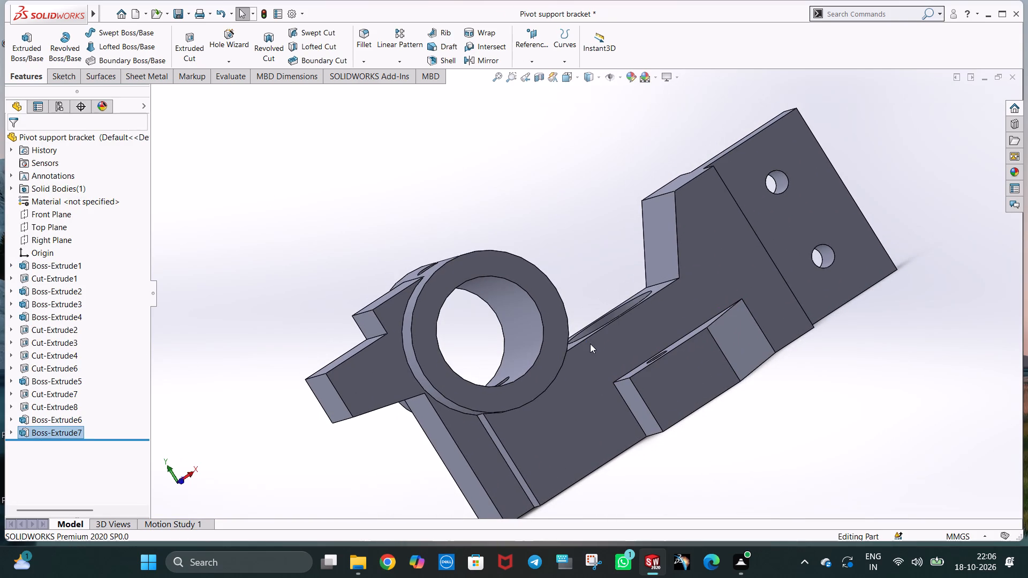
{"action": "key", "text": "ctrl+7"}
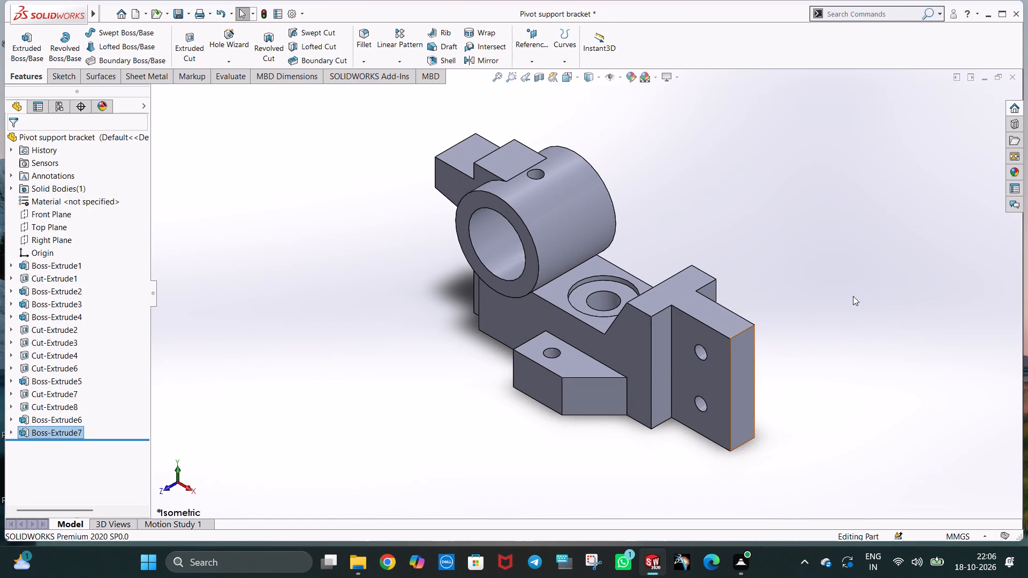
{"action": "middle_click_drag", "start_coordinate": [598, 440], "coordinate": [670, 447]}
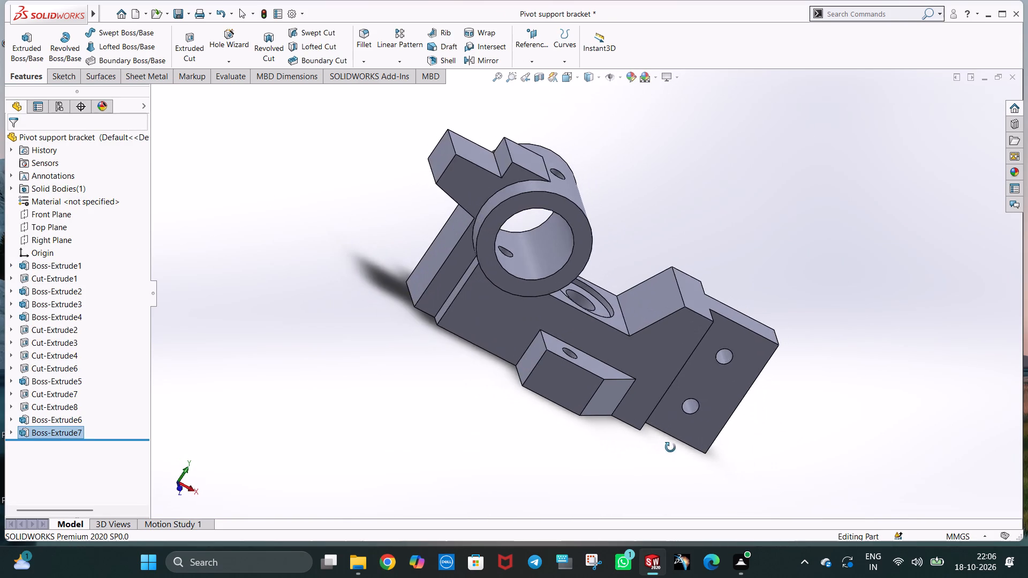
{"action": "middle_click_drag", "start_coordinate": [670, 447], "coordinate": [682, 447]}
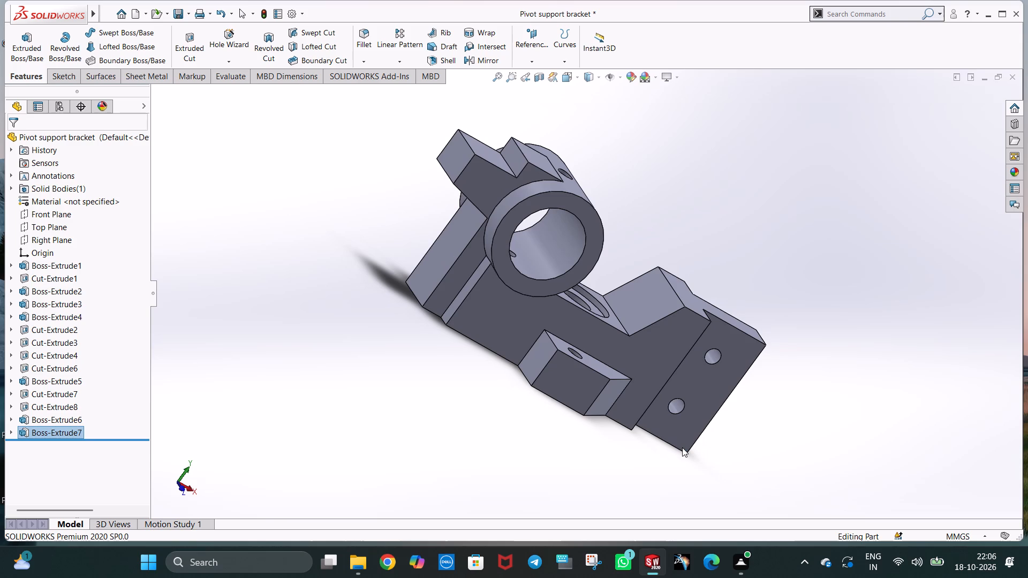
{"action": "key", "text": "ctrl+1"}
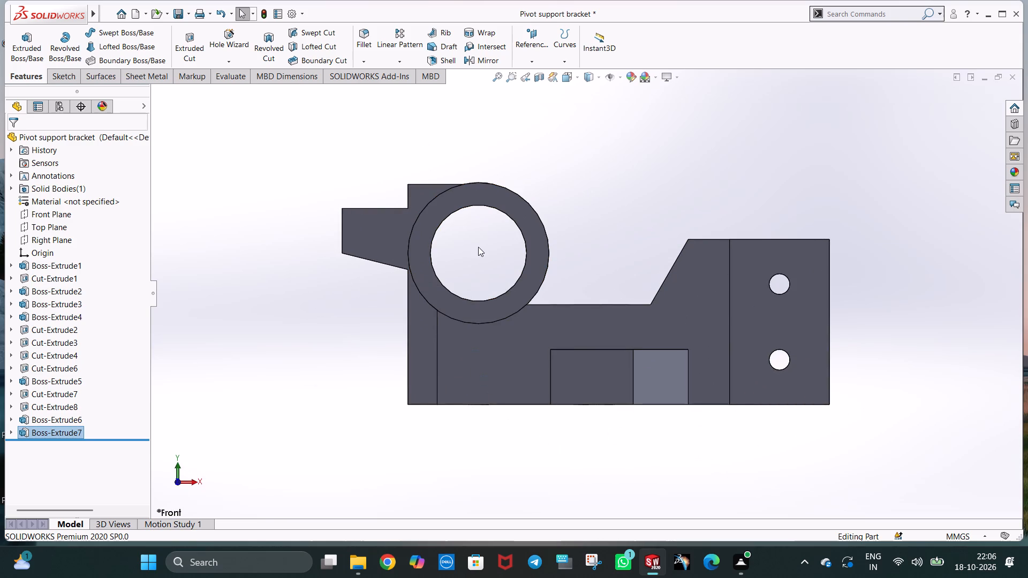
{"action": "left_click", "coordinate": [62, 74]}
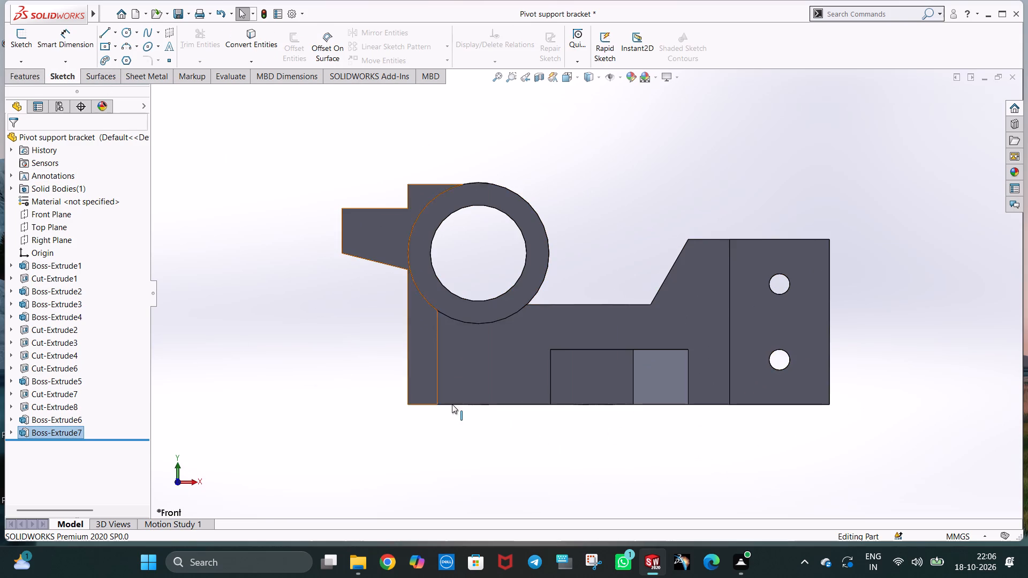
{"action": "right_click", "coordinate": [478, 371]}
{"action": "left_click", "coordinate": [502, 313]}
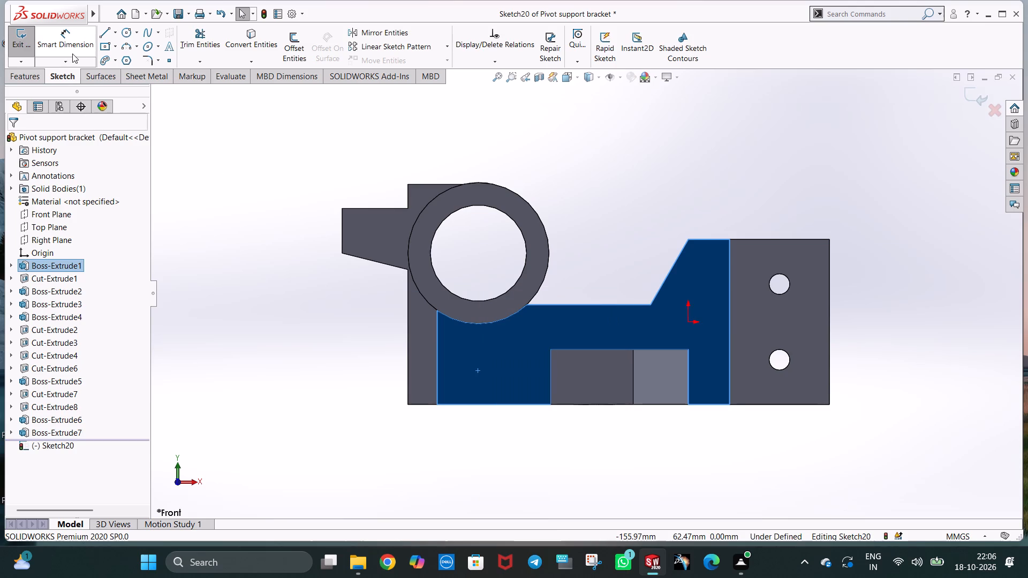
{"action": "left_click", "coordinate": [103, 34]}
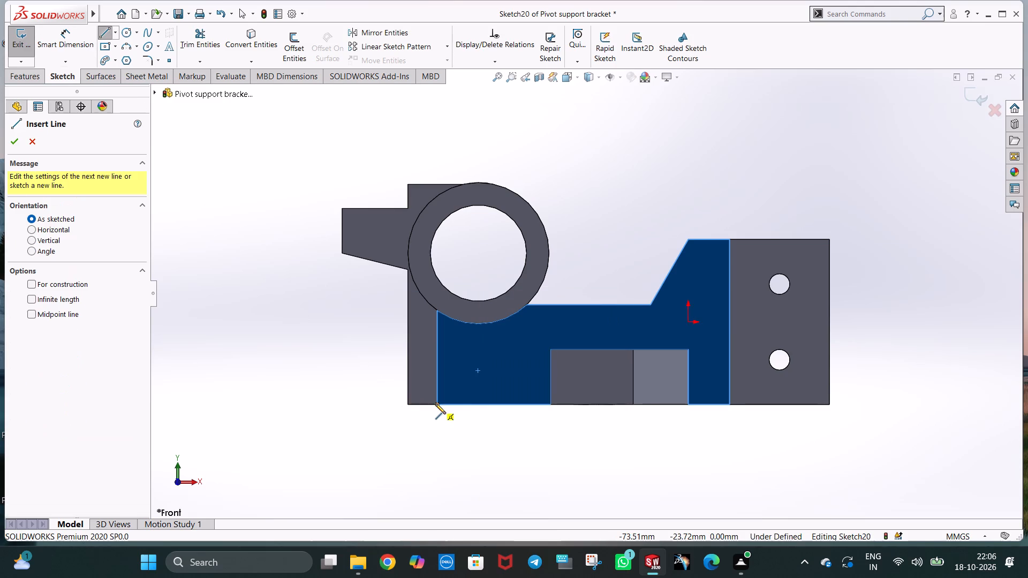
{"action": "left_click", "coordinate": [435, 404]}
{"action": "left_click", "coordinate": [406, 405]}
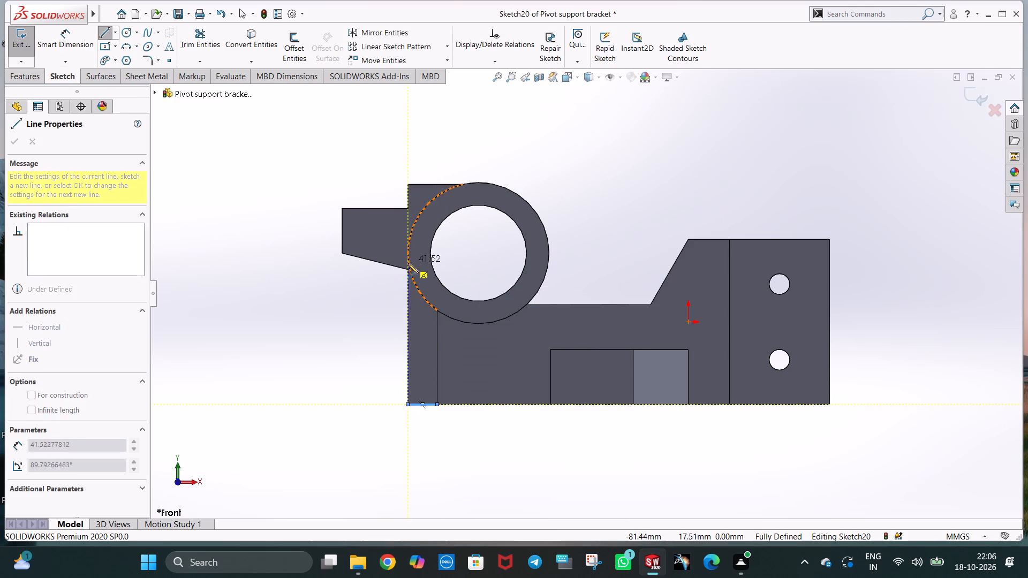
{"action": "left_click", "coordinate": [408, 268]}
Add a short connecting segment from the vertical line's upper end to the cylinder's outer edge.
{"action": "scroll", "coordinate": [419, 269], "scroll_direction": "down", "scroll_amount": 5}
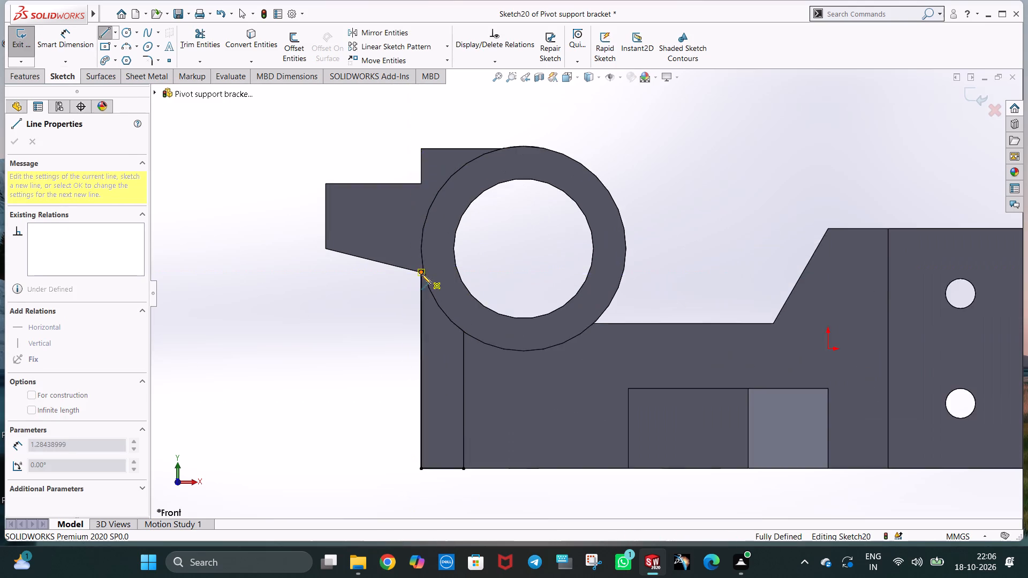
{"action": "scroll", "coordinate": [421, 274], "scroll_direction": "down", "scroll_amount": 4}
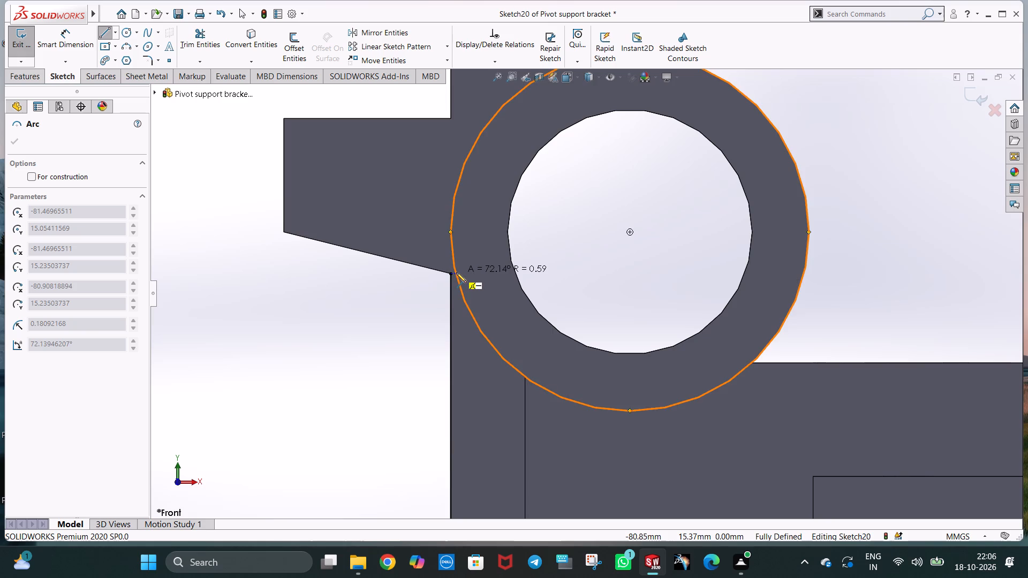
{"action": "left_click", "coordinate": [458, 274]}
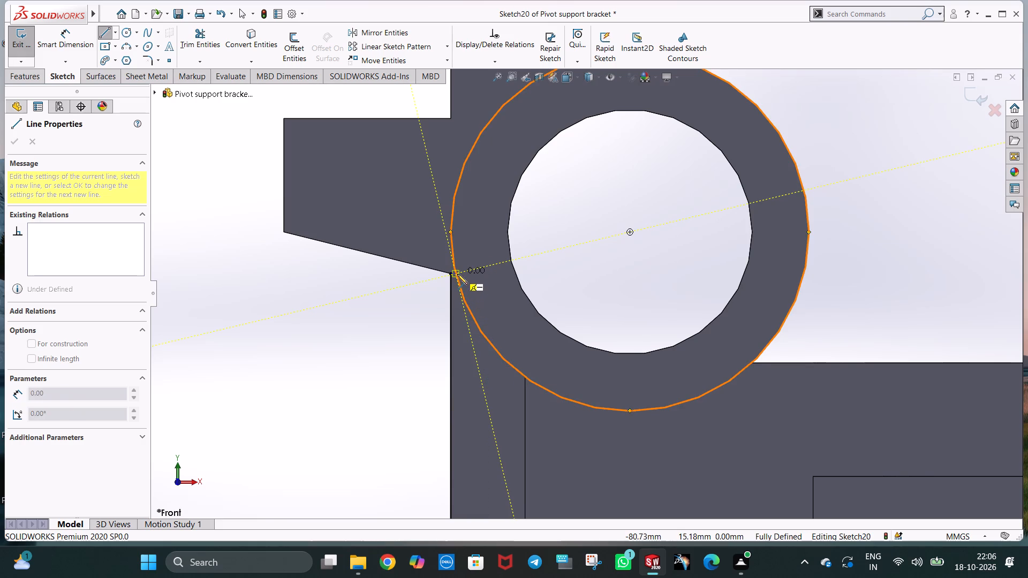
{"action": "key", "text": "Escape"}
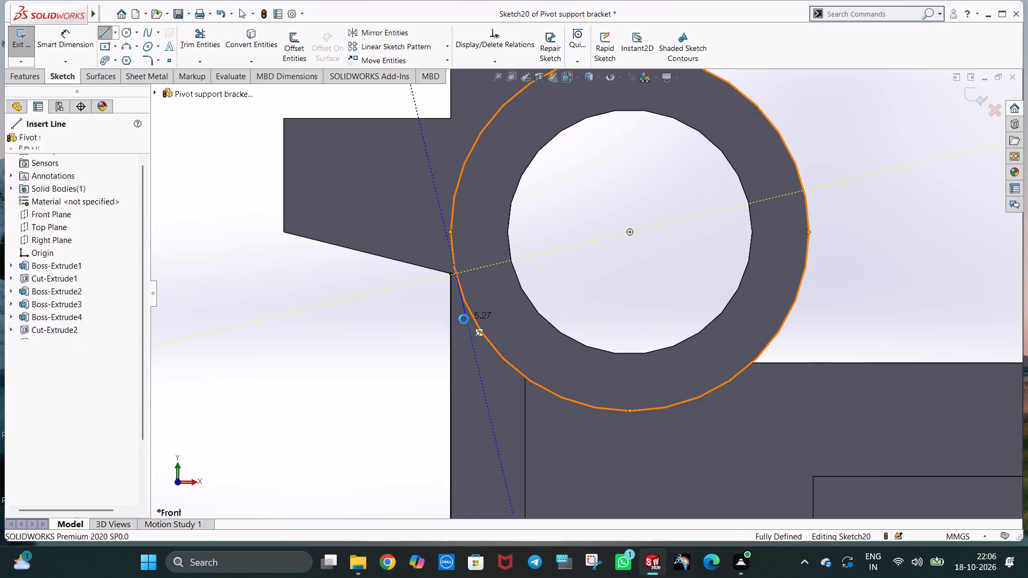
Sketch a circle centred on the cylinder's bore and reaching its outer edge.
{"action": "middle_click_drag", "start_coordinate": [495, 298], "coordinate": [512, 292]}
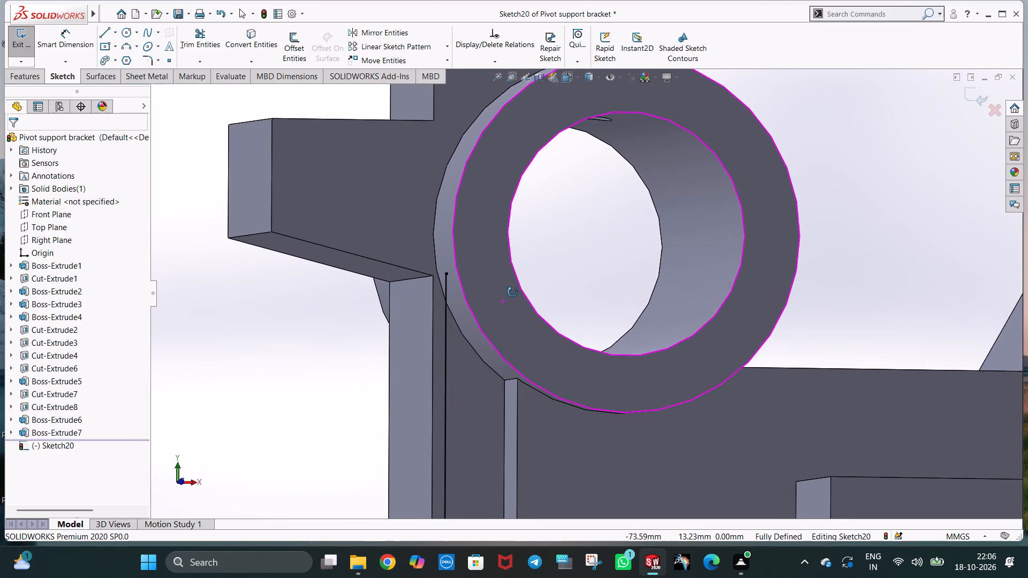
{"action": "middle_click_drag", "start_coordinate": [512, 292], "coordinate": [512, 292]}
{"action": "scroll", "coordinate": [512, 292], "scroll_direction": "down", "scroll_amount": 1}
{"action": "scroll", "coordinate": [512, 292], "scroll_direction": "up", "scroll_amount": 2}
{"action": "middle_click_drag", "start_coordinate": [511, 292], "coordinate": [564, 301]}
{"action": "scroll", "coordinate": [564, 301], "scroll_direction": "up", "scroll_amount": 3}
{"action": "middle_click_drag", "start_coordinate": [542, 317], "coordinate": [563, 324]}
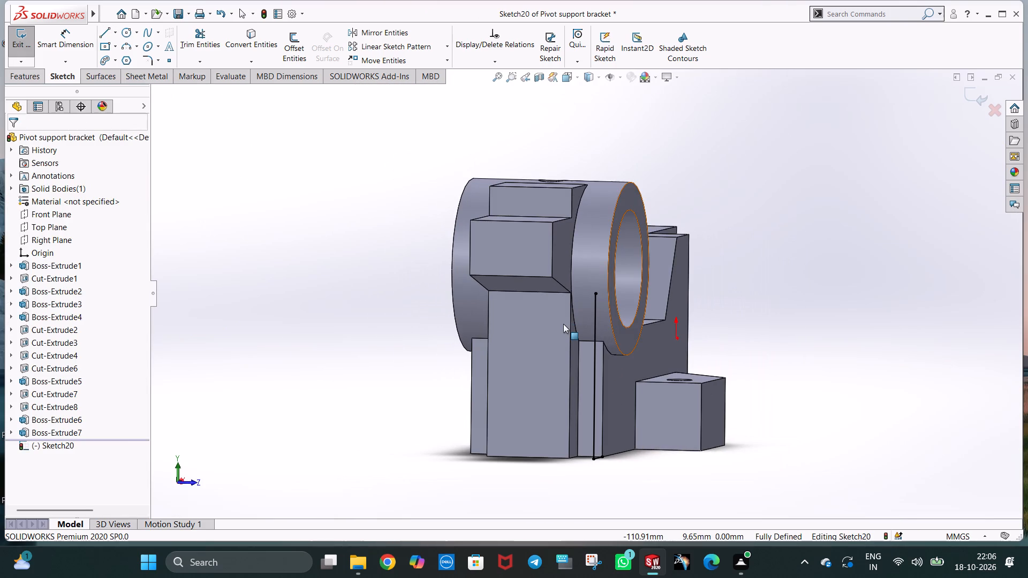
{"action": "key", "text": "ctrl+1"}
{"action": "left_click", "coordinate": [128, 30]}
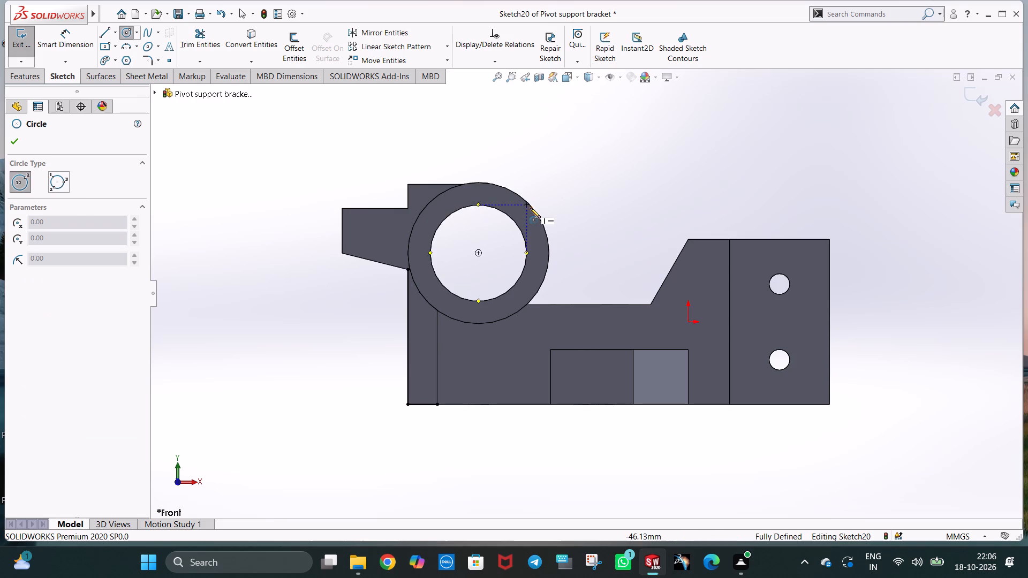
{"action": "left_click", "coordinate": [478, 252]}
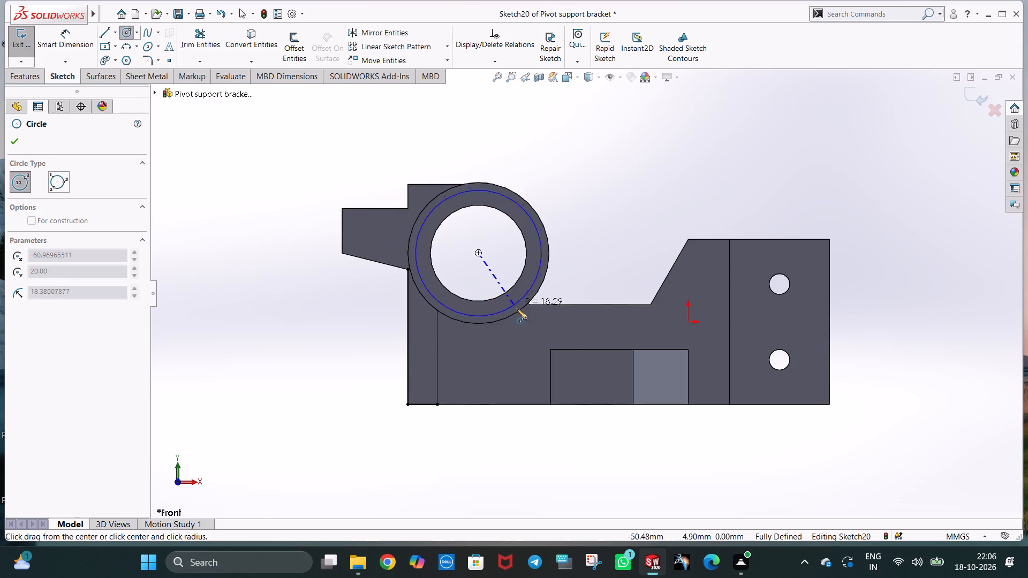
{"action": "left_click", "coordinate": [518, 310]}
{"action": "key", "text": "Escape"}
{"action": "key", "text": "Escape"}
Draw a short horizontal line from the vertical line's upper end to the sketched circle.
{"action": "scroll", "coordinate": [388, 288], "scroll_direction": "down", "scroll_amount": 3}
{"action": "scroll", "coordinate": [536, 273], "scroll_direction": "down", "scroll_amount": 3}
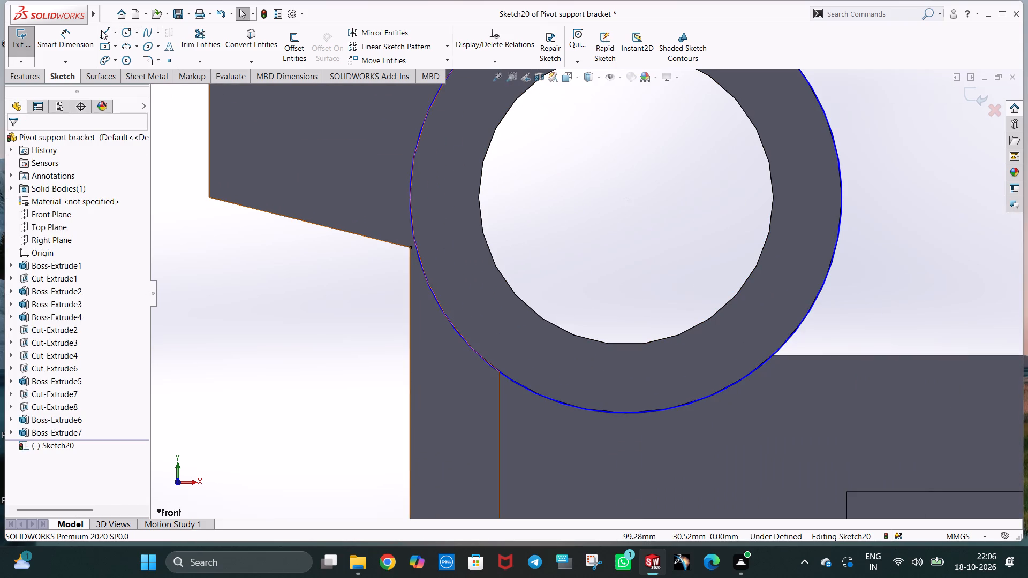
{"action": "left_click", "coordinate": [101, 30]}
{"action": "left_click", "coordinate": [411, 248]}
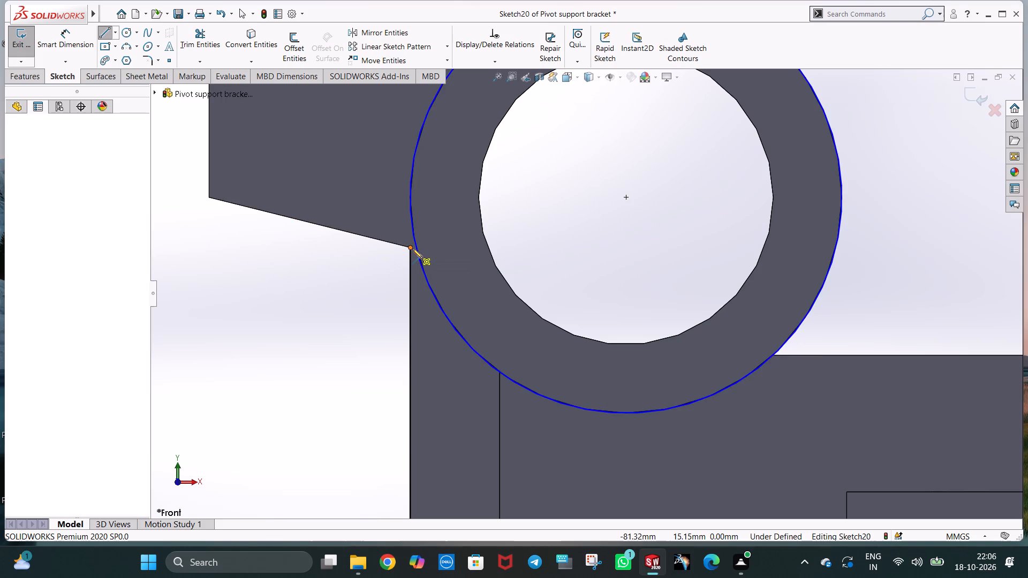
{"action": "left_click", "coordinate": [417, 248]}
{"action": "key", "text": "Escape"}
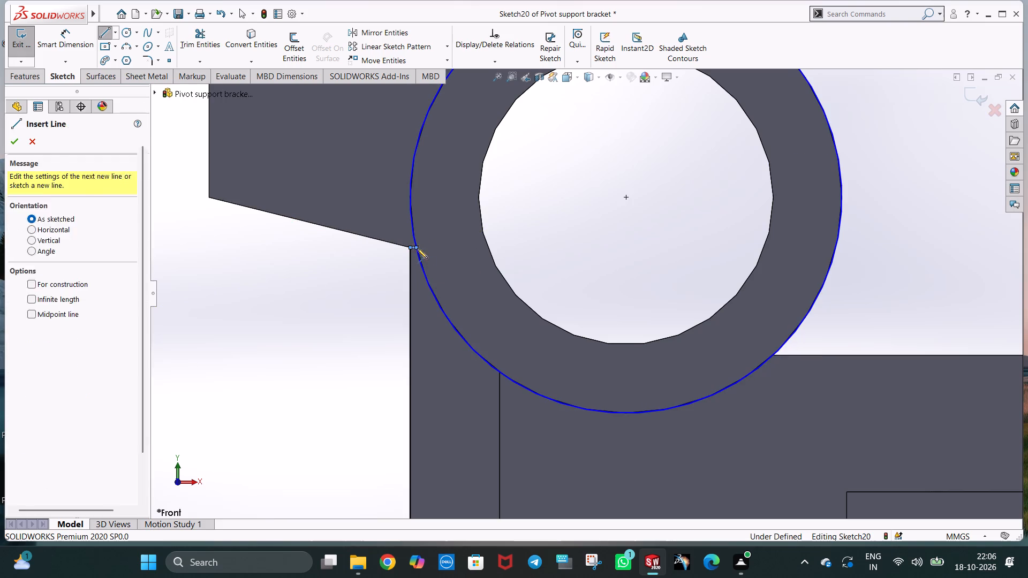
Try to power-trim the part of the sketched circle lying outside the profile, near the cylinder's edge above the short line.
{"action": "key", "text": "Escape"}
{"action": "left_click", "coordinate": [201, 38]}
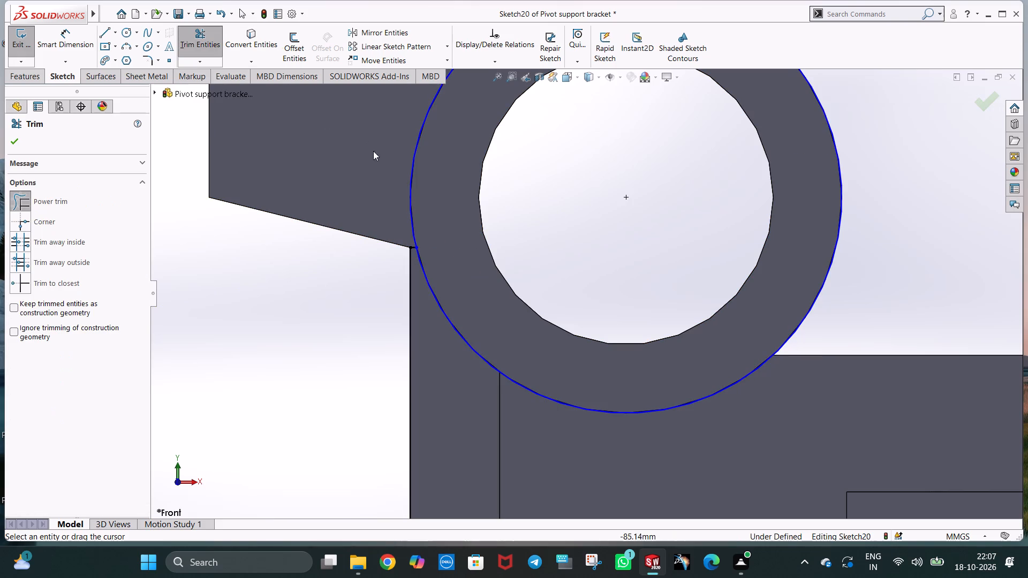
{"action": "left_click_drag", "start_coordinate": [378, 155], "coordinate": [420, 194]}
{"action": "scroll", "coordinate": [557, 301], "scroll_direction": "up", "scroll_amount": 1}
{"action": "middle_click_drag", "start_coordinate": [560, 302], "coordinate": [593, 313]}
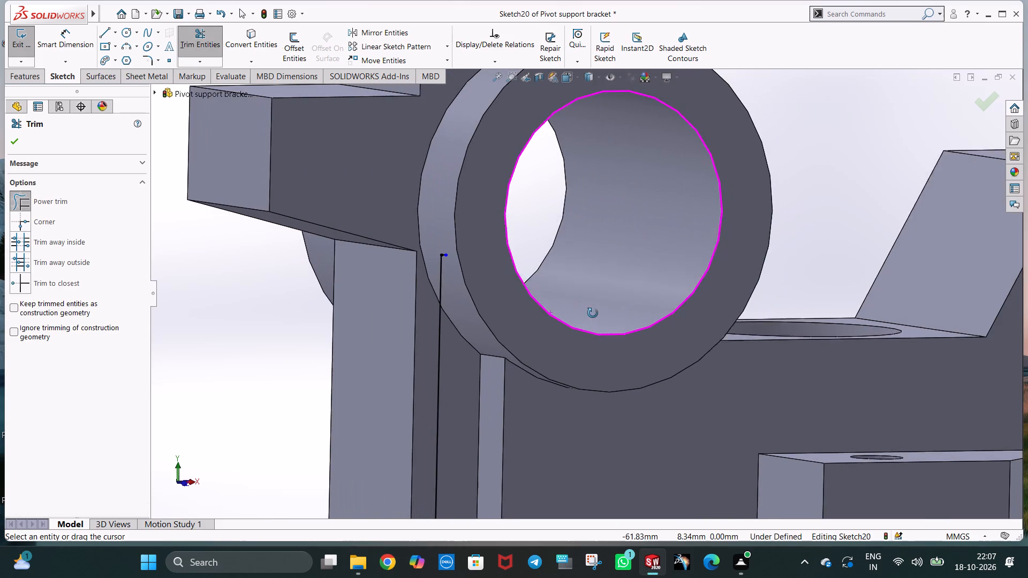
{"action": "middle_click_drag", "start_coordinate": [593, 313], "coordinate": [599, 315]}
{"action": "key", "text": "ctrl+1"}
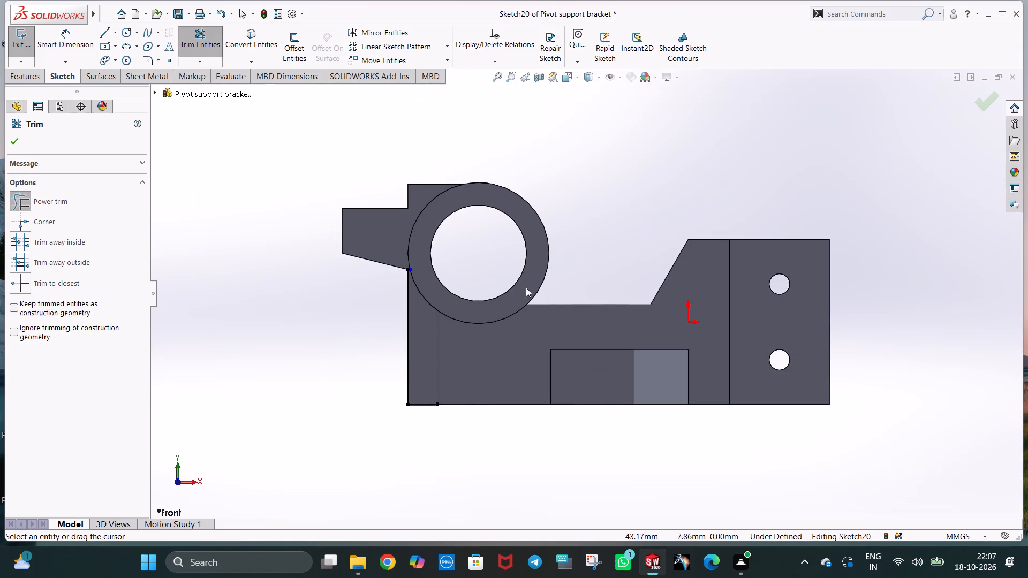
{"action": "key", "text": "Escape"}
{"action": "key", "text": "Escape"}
Sketch a circle centred on the cylinder's bore and reaching its outer edge.
{"action": "left_click", "coordinate": [128, 35]}
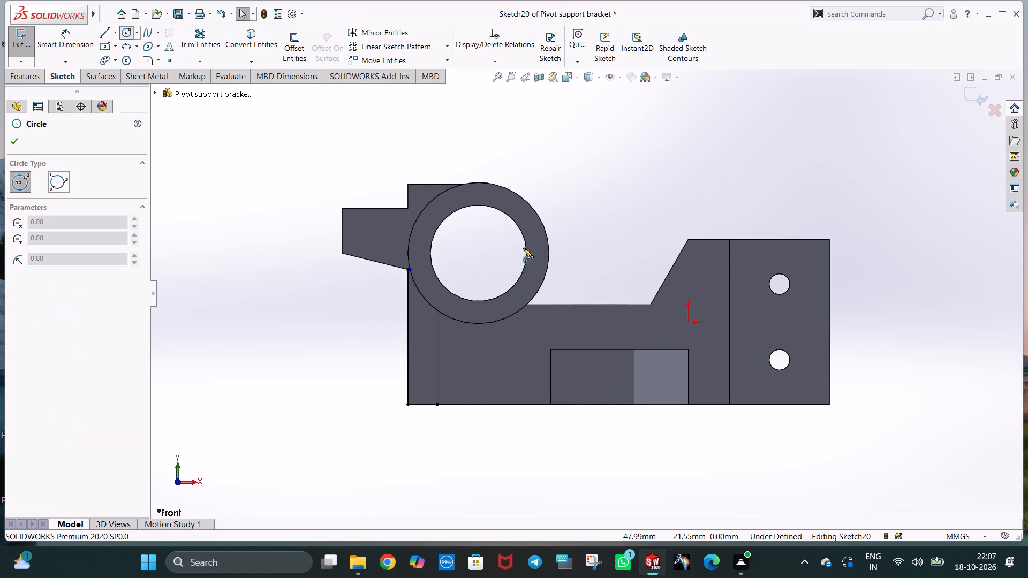
{"action": "left_click", "coordinate": [477, 252]}
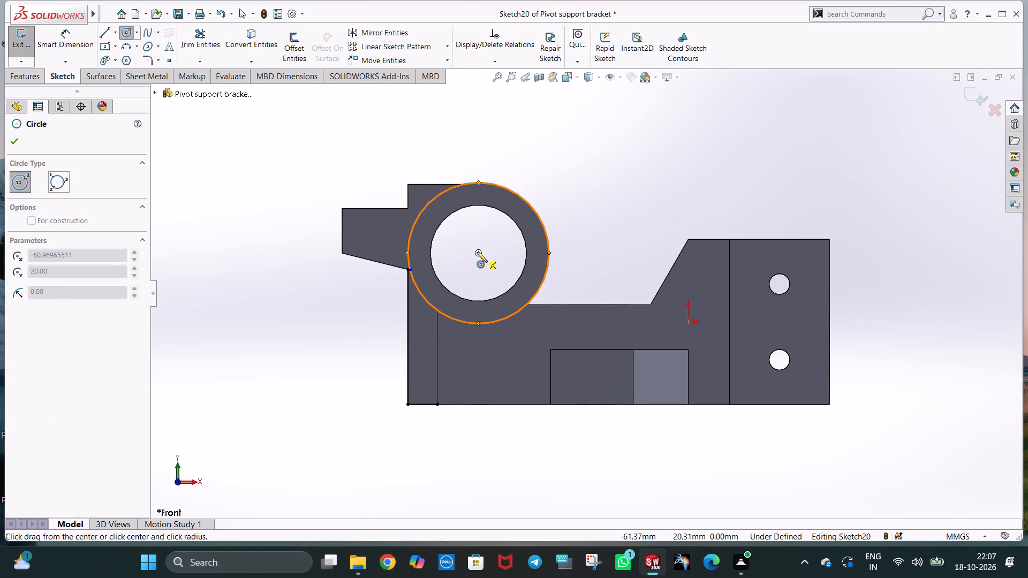
{"action": "left_click", "coordinate": [516, 316]}
{"action": "key", "text": "Escape"}
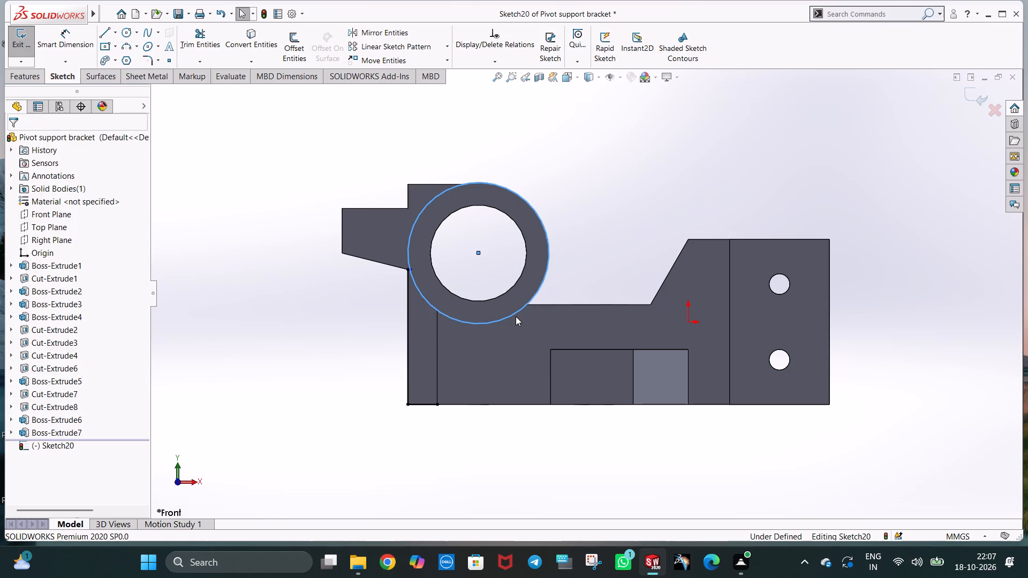
Draw a vertical line about 27.4 mm long from the free end of the bottom line up to the sketched circle.
{"action": "left_click", "coordinate": [108, 33]}
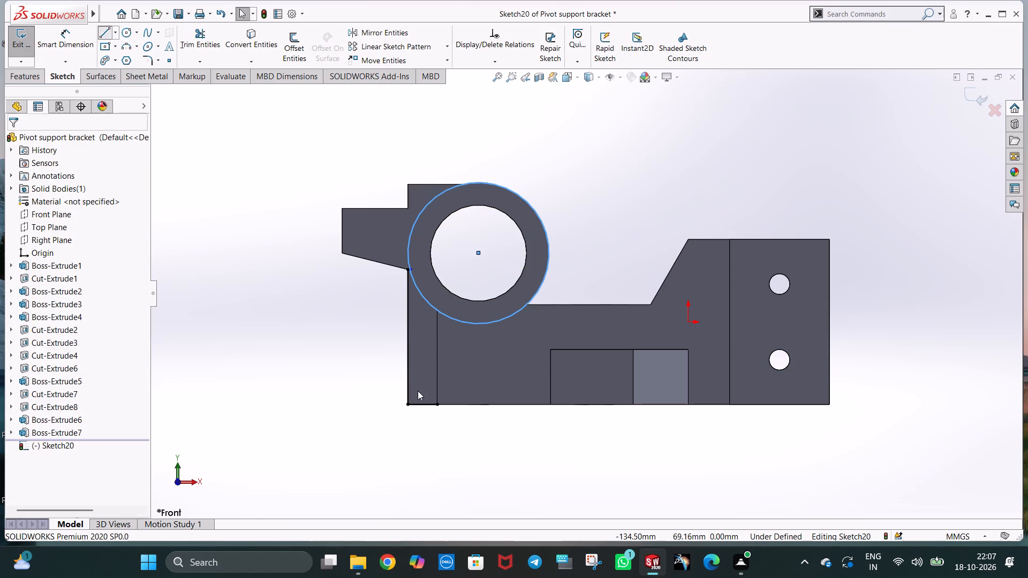
{"action": "left_click", "coordinate": [437, 404]}
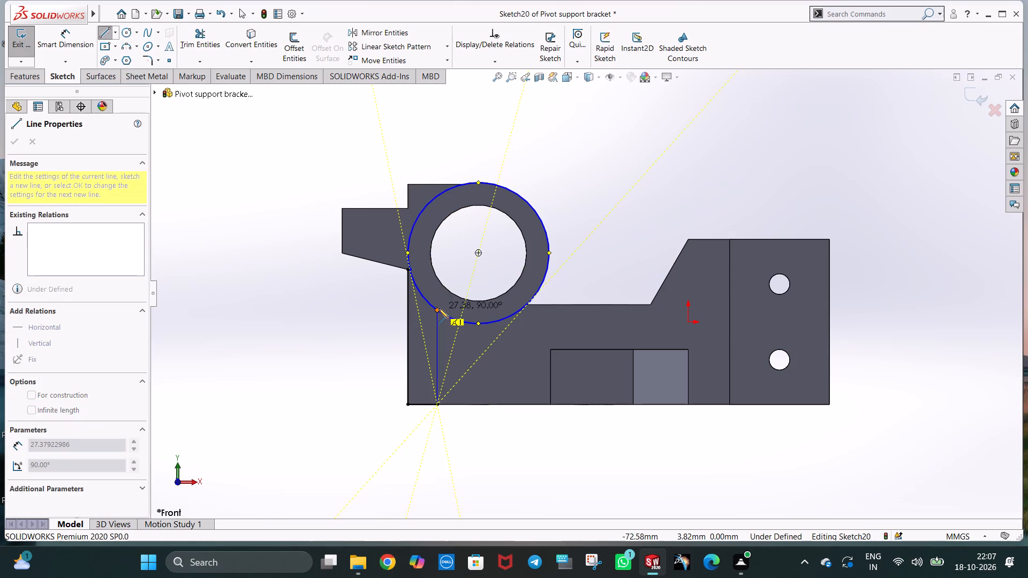
{"action": "left_click", "coordinate": [438, 308]}
{"action": "key", "text": "Escape"}
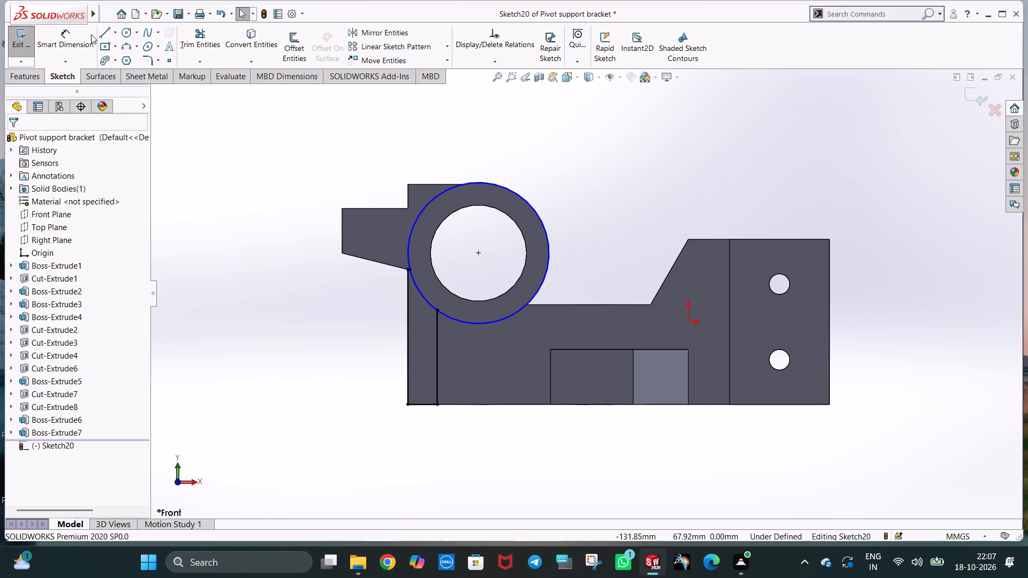
Power-trim the sketched circle down to the arc joining the upper ends of the two vertical sides.
{"action": "left_click", "coordinate": [199, 38]}
{"action": "left_click_drag", "start_coordinate": [428, 186], "coordinate": [449, 229]}
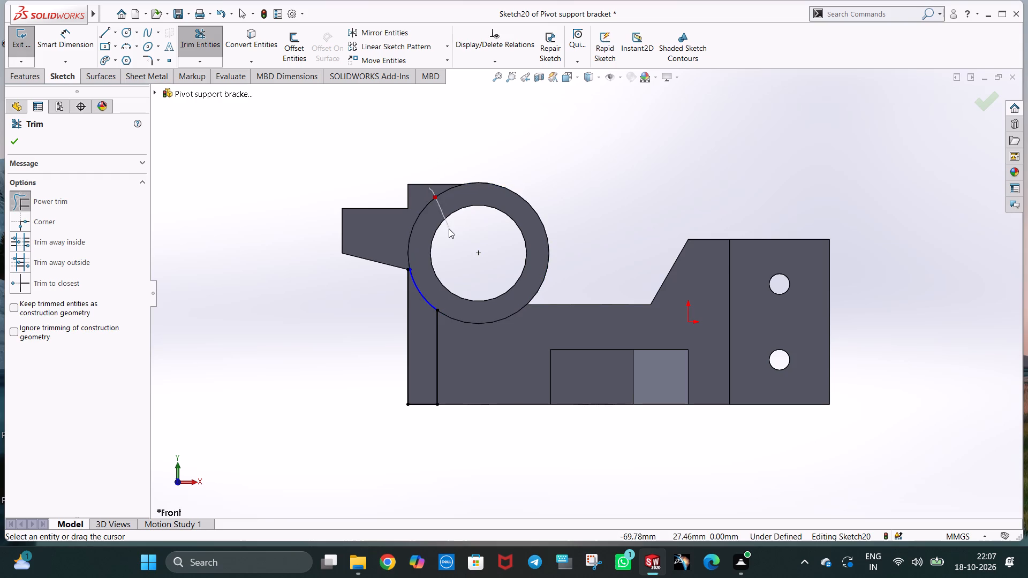
{"action": "left_click_drag", "start_coordinate": [449, 229], "coordinate": [449, 229]}
Extrude the closed profile as a blind boss 10 mm deep in the reversed direction, back towards the side block, merging the result.
{"action": "middle_click_drag", "start_coordinate": [439, 294], "coordinate": [473, 325]}
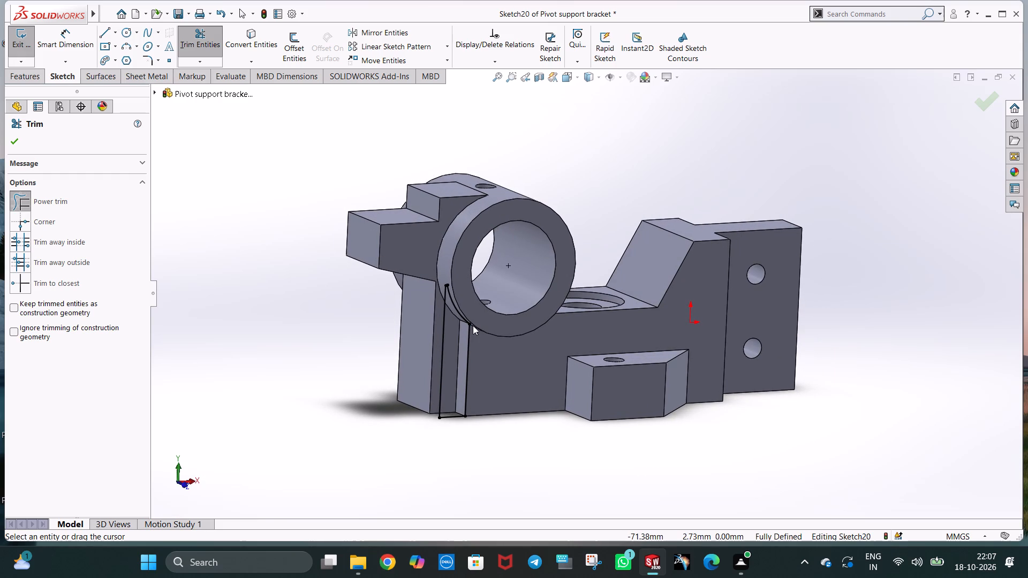
{"action": "key", "text": "ctrl+1"}
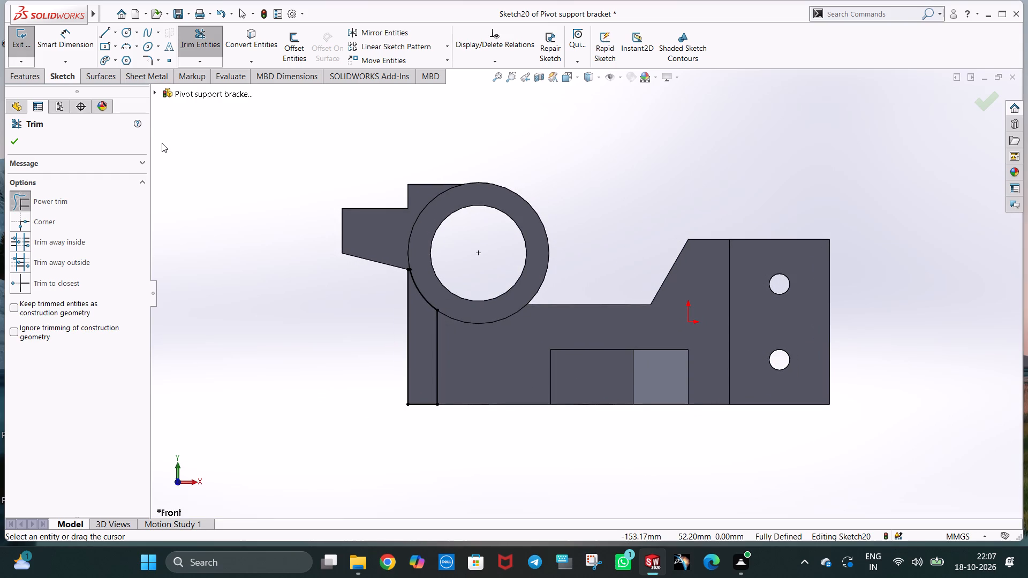
{"action": "key", "text": "ctrl+4"}
{"action": "middle_click_drag", "start_coordinate": [377, 237], "coordinate": [414, 258]}
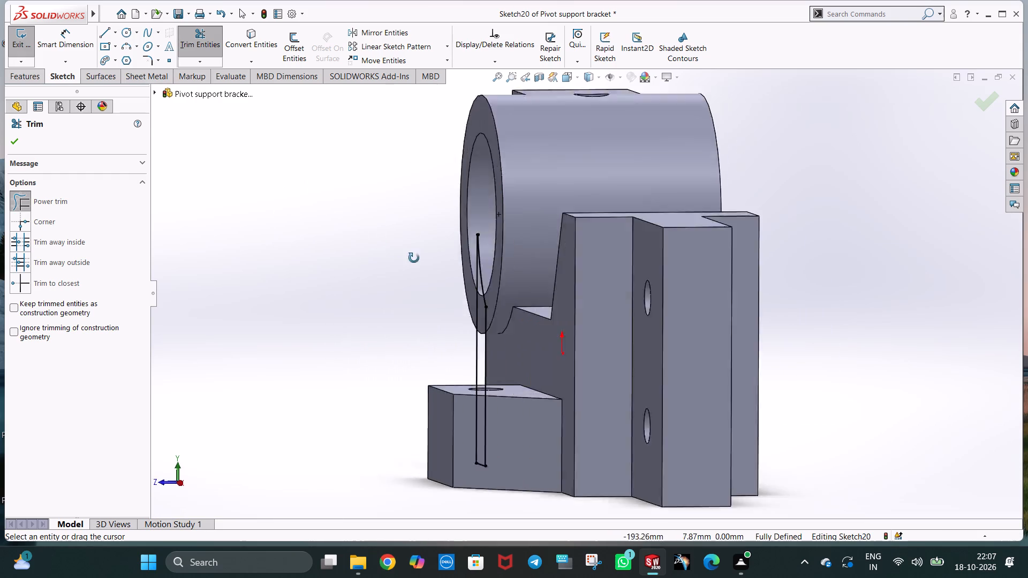
{"action": "middle_click_drag", "start_coordinate": [414, 258], "coordinate": [528, 265]}
{"action": "scroll", "coordinate": [528, 269], "scroll_direction": "up", "scroll_amount": 4}
{"action": "middle_click_drag", "start_coordinate": [517, 281], "coordinate": [535, 335]}
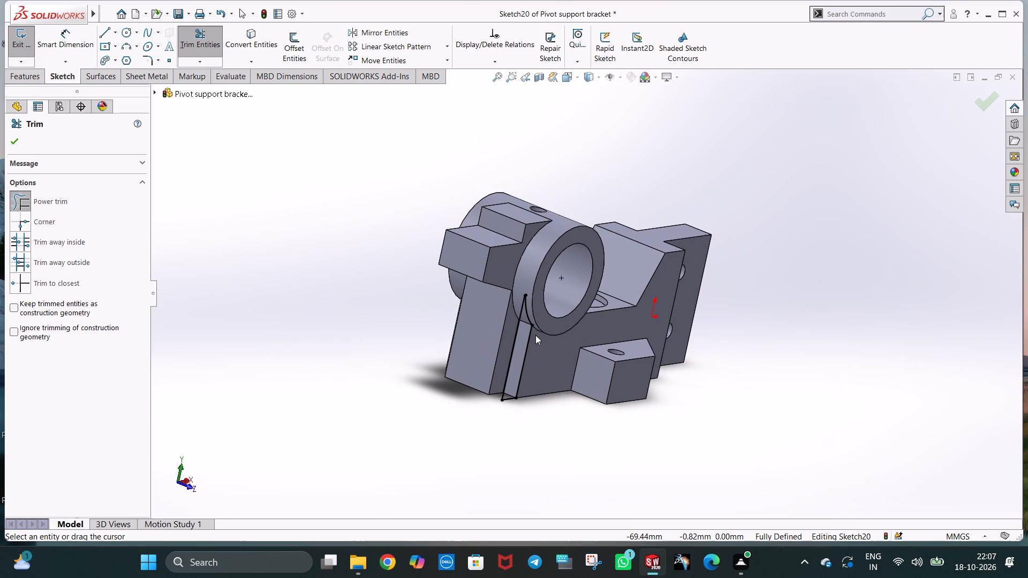
{"action": "left_click", "coordinate": [40, 76]}
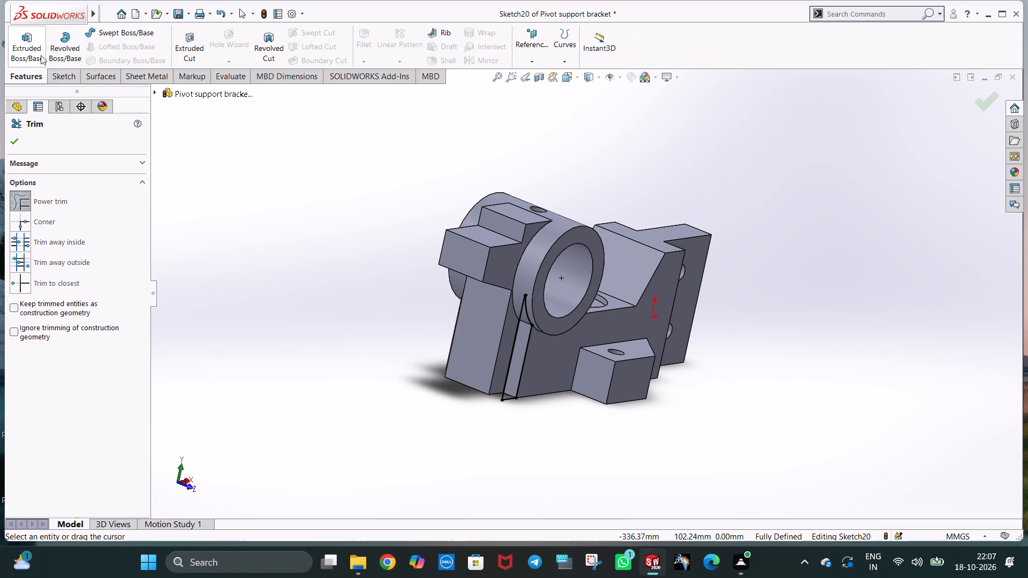
{"action": "left_click", "coordinate": [28, 54]}
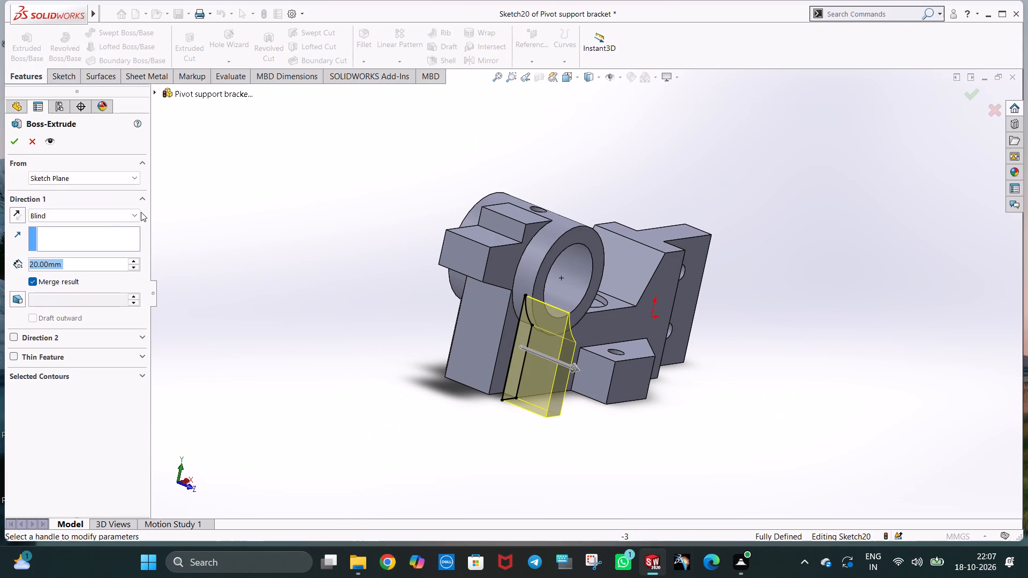
{"action": "left_click", "coordinate": [15, 214]}
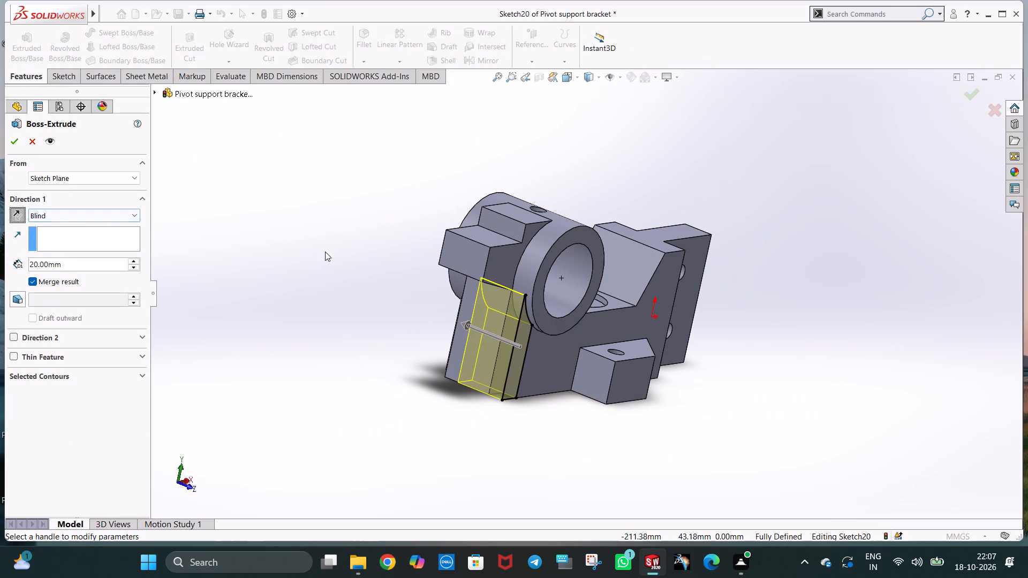
{"action": "middle_click", "coordinate": [351, 281]}
{"action": "middle_click_drag", "start_coordinate": [353, 281], "coordinate": [381, 306]}
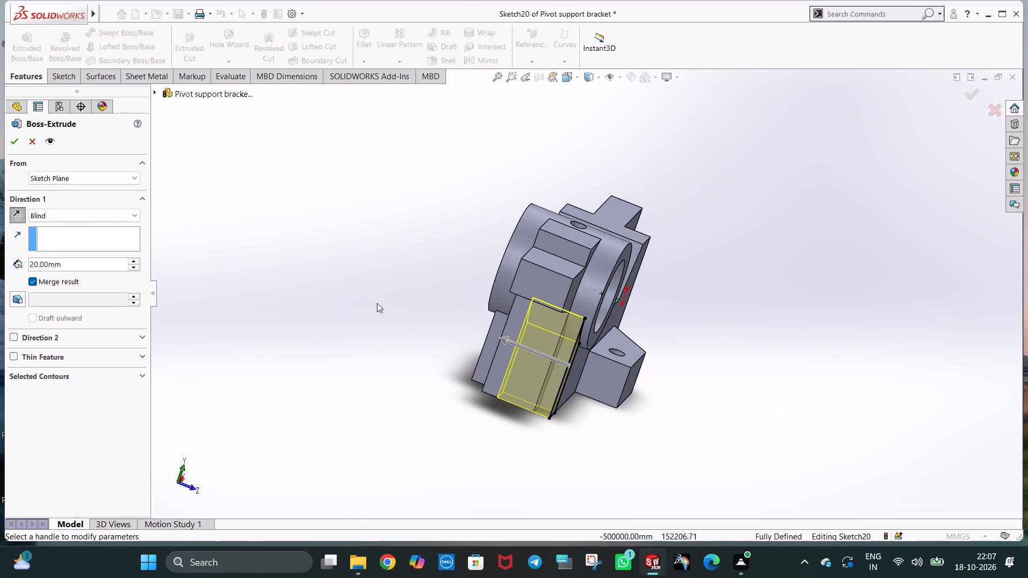
{"action": "left_click_drag", "start_coordinate": [94, 266], "coordinate": [13, 266]}
{"action": "type", "text": "10"}
{"action": "key", "text": "Return"}
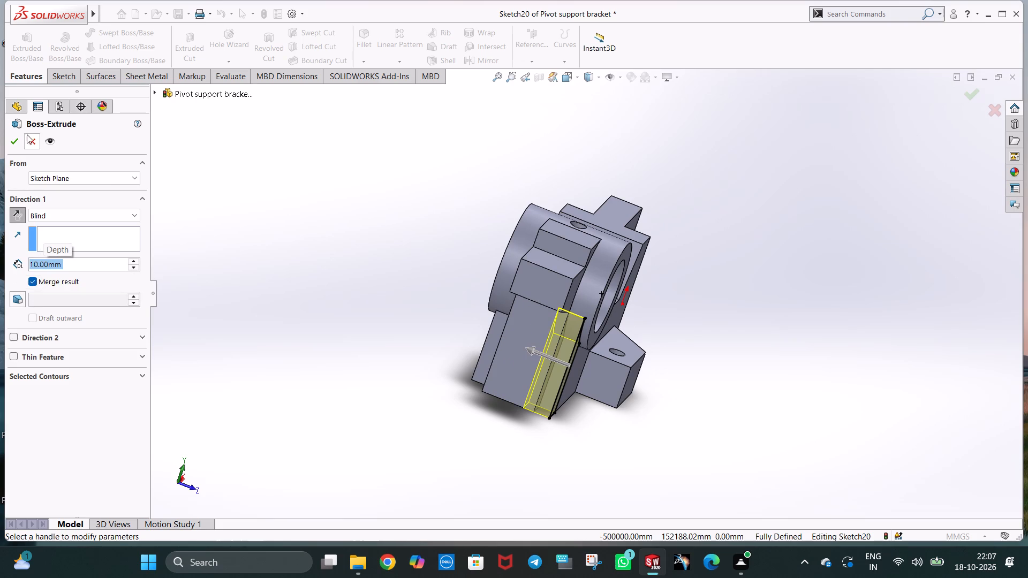
{"action": "left_click", "coordinate": [19, 140]}
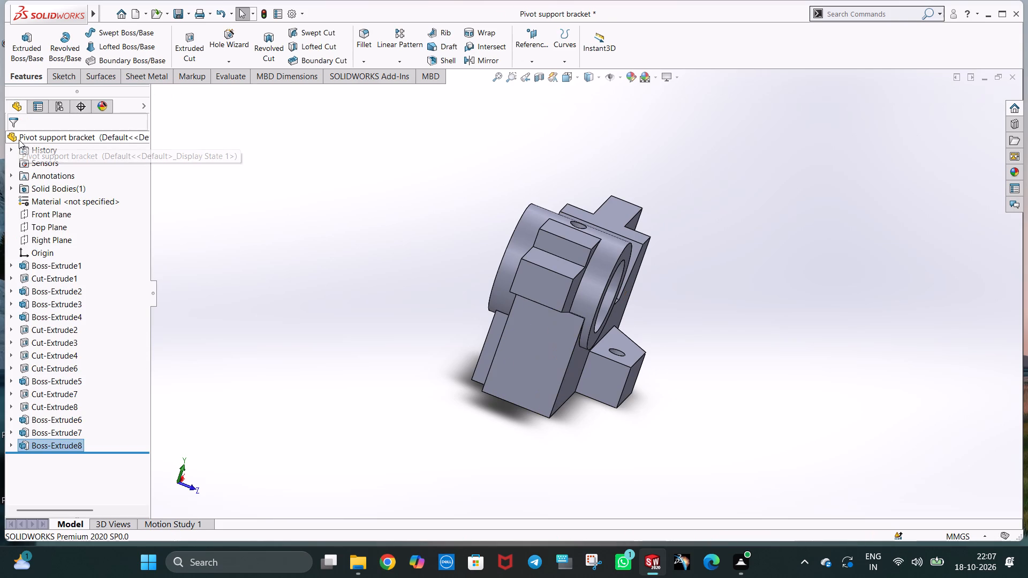
Save the pivot support bracket part.
{"action": "key", "text": "ctrl+1"}
{"action": "scroll", "coordinate": [607, 219], "scroll_direction": "up", "scroll_amount": 1}
{"action": "middle_click_drag", "start_coordinate": [626, 256], "coordinate": [589, 290]}
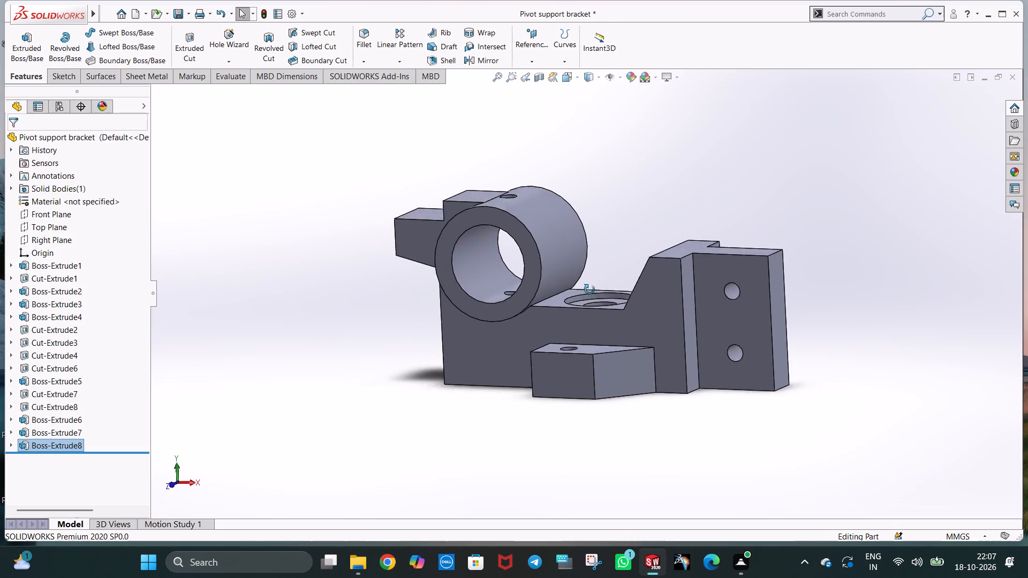
{"action": "middle_click_drag", "start_coordinate": [589, 290], "coordinate": [590, 320]}
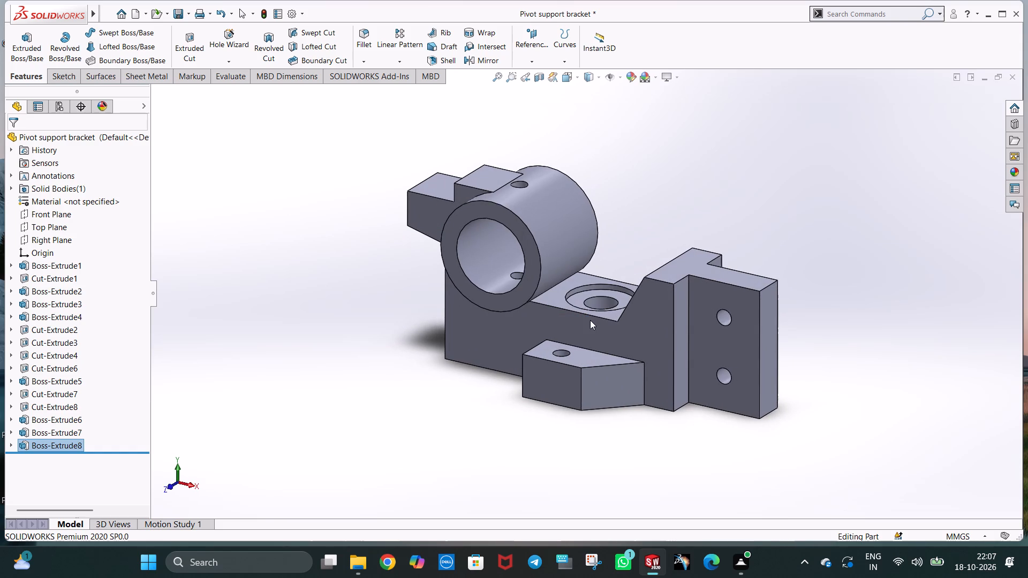
{"action": "key", "text": "ctrl+s"}
{"action": "scroll", "coordinate": [778, 240], "scroll_direction": "up", "scroll_amount": 1}
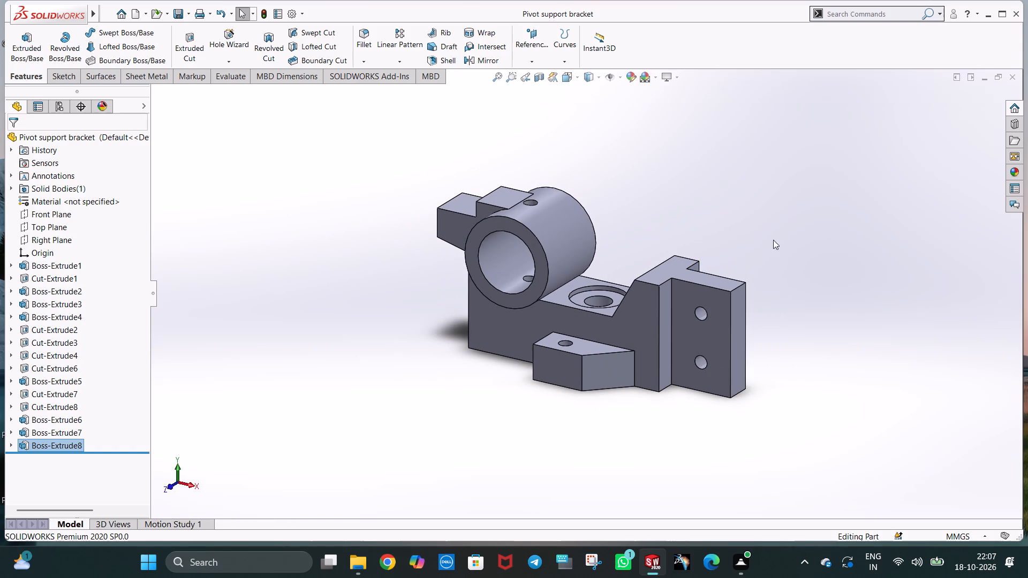
{"action": "scroll", "coordinate": [762, 241], "scroll_direction": "down", "scroll_amount": 1}
{"action": "scroll", "coordinate": [333, 394], "scroll_direction": "up", "scroll_amount": 1}
{"action": "scroll", "coordinate": [353, 382], "scroll_direction": "down", "scroll_amount": 1}
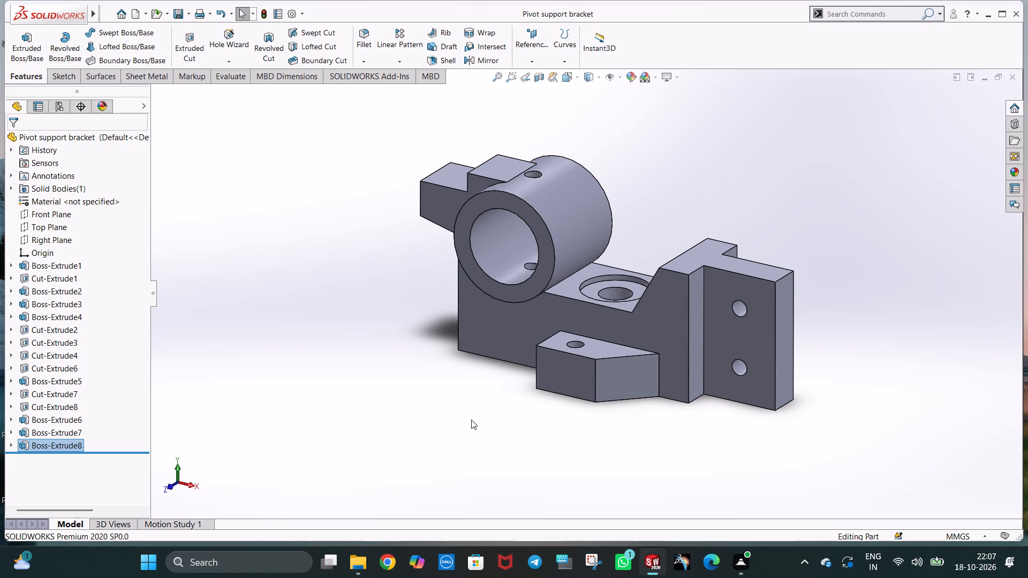
{"action": "scroll", "coordinate": [721, 254], "scroll_direction": "down", "scroll_amount": 1}
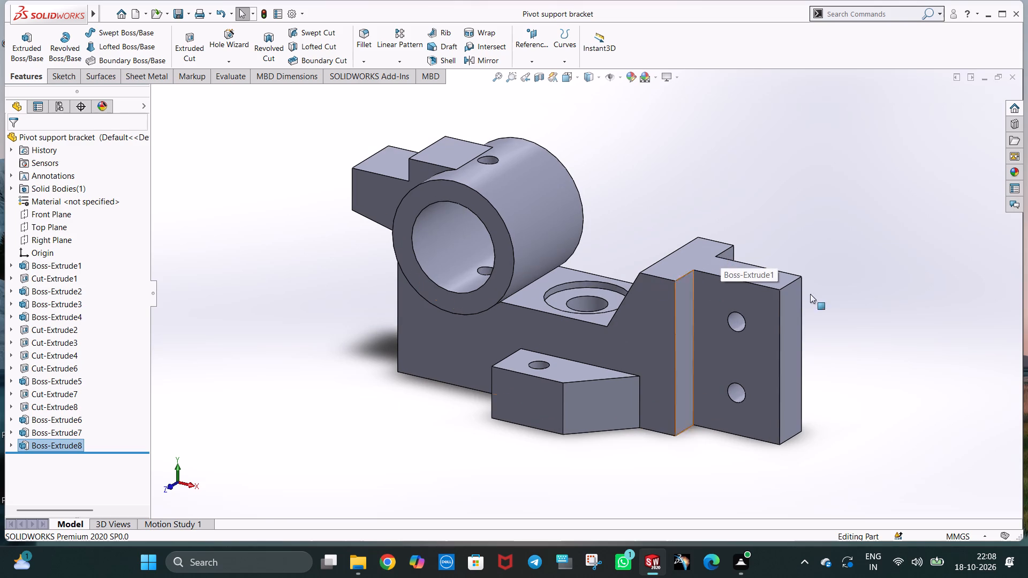
{"action": "key", "text": "ctrl+s"}
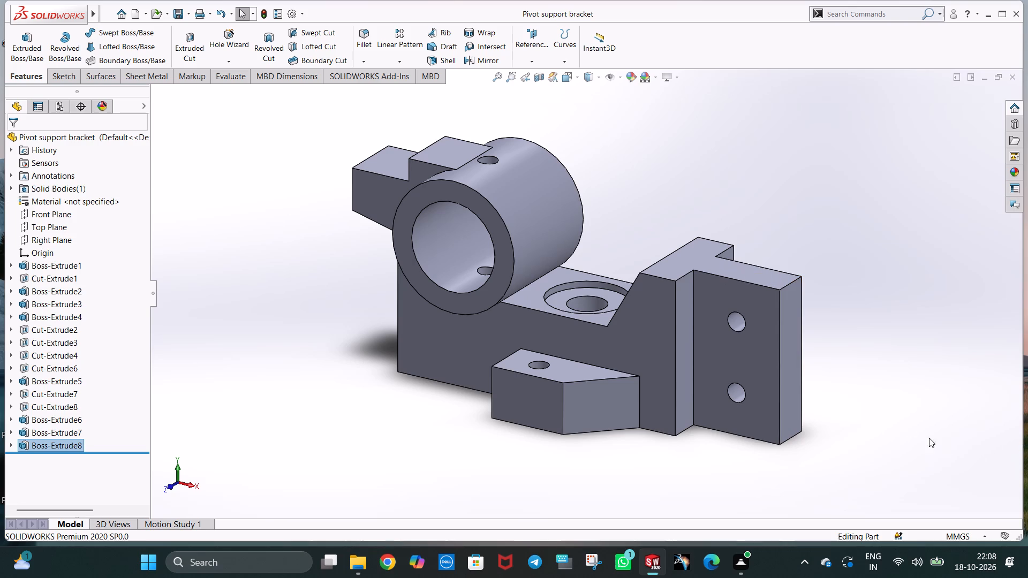
{"action": "key", "text": "ctrl+s"}
Capture a rectangular screenshot of the whole SOLIDWORKS window with the Snipping Tool, showing the bracket at an angle.
{"action": "key", "text": "Print"}
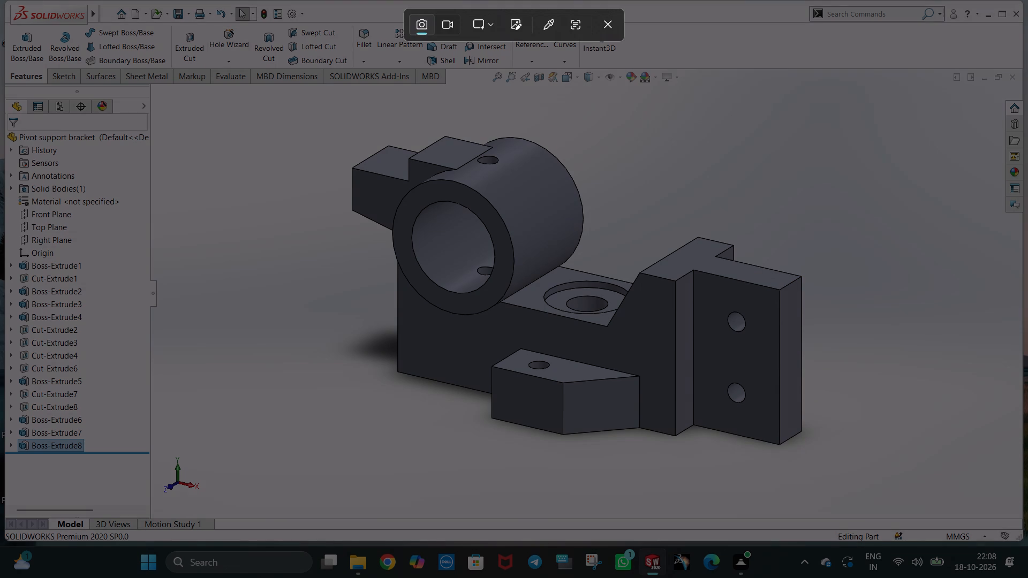
{"action": "left_click_drag", "start_coordinate": [7, 2], "coordinate": [852, 506]}
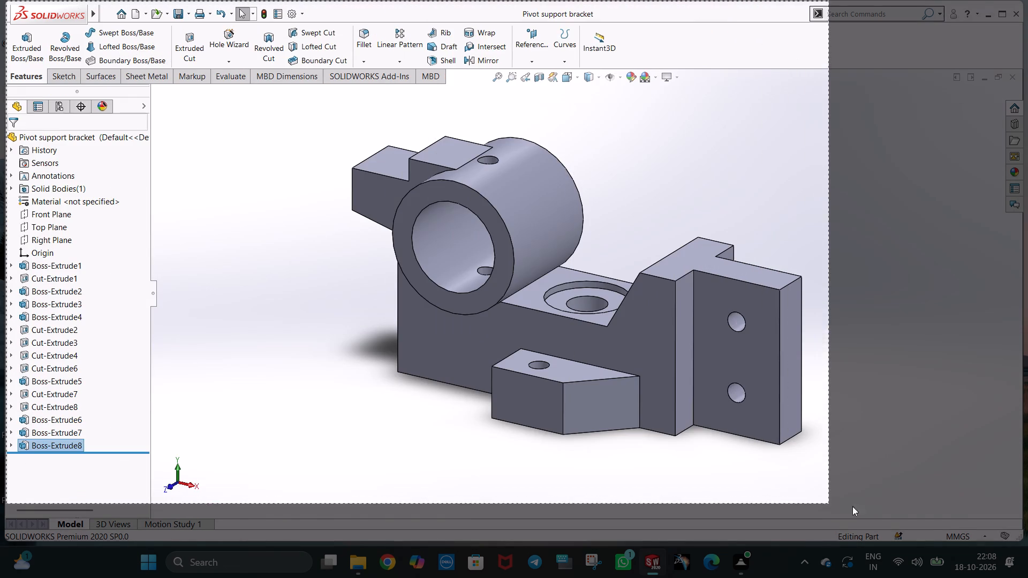
{"action": "left_click_drag", "start_coordinate": [852, 506], "coordinate": [1021, 541]}
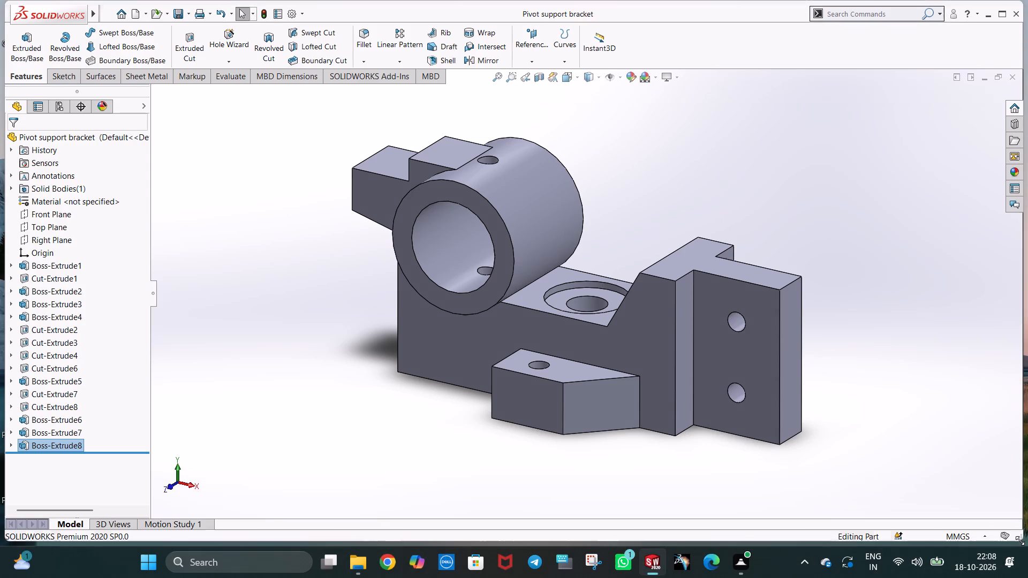
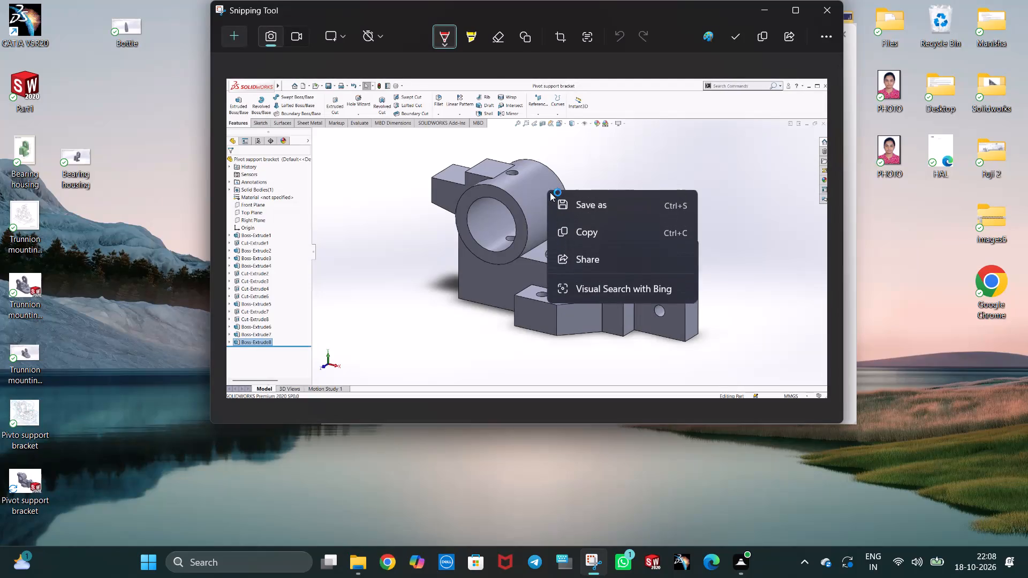
Save the bracket screenshot as a PNG named "Pivot support bracket" in the Desktop folder.
{"action": "left_click", "coordinate": [598, 208]}
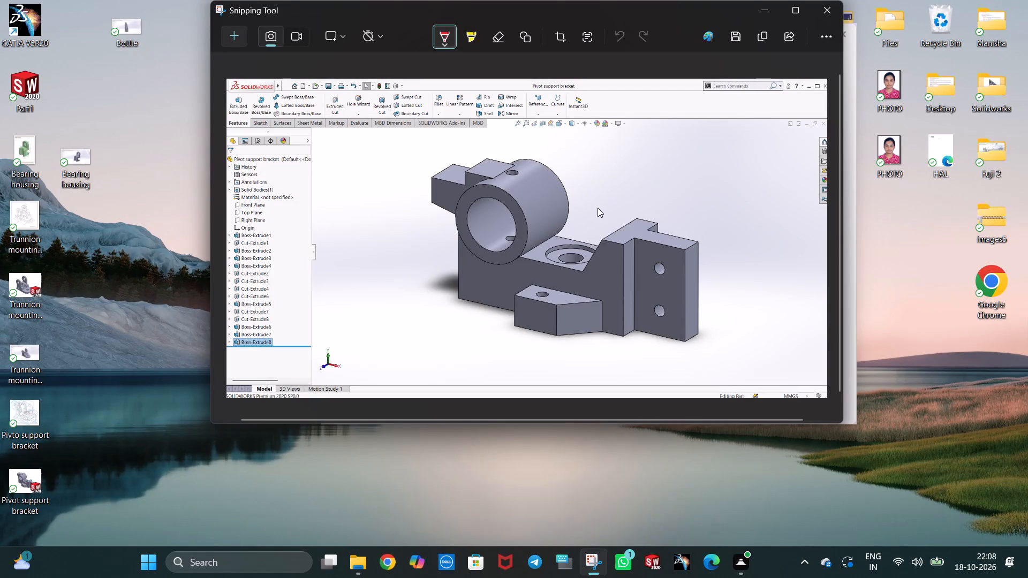
{"action": "key", "text": "BackSpace"}
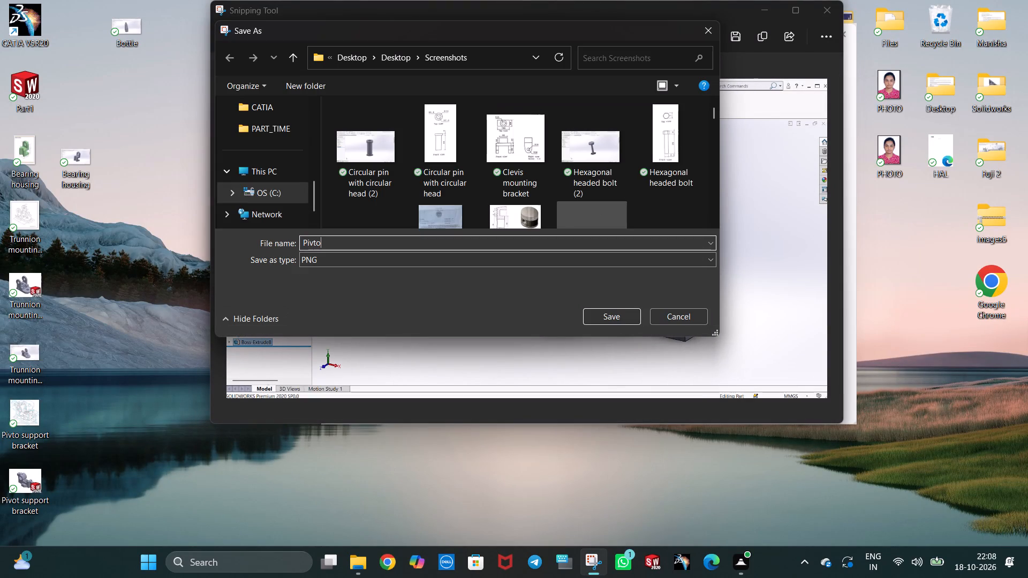
{"action": "key", "text": "BackSpace"}
{"action": "key", "text": "BackSpace"}
{"action": "type", "text": "ot support bracket"}
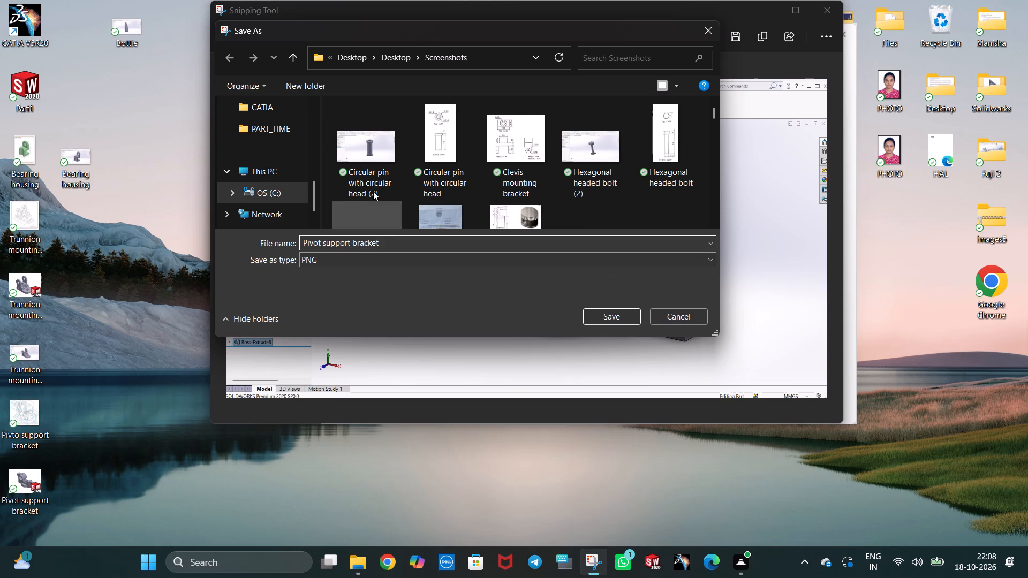
{"action": "scroll", "coordinate": [301, 192], "scroll_direction": "up", "scroll_amount": 4}
{"action": "left_click", "coordinate": [255, 193]}
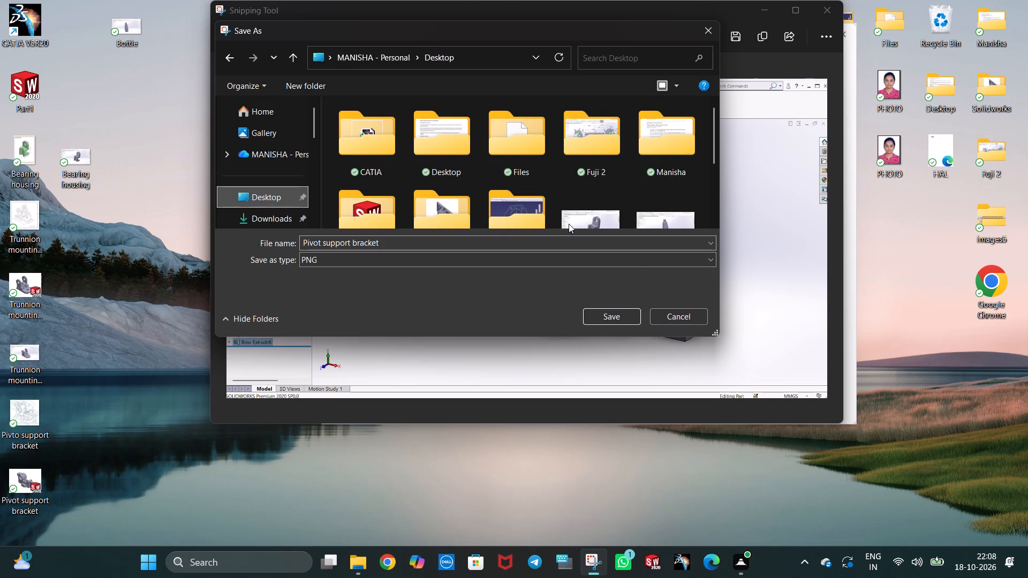
{"action": "left_click", "coordinate": [626, 316]}
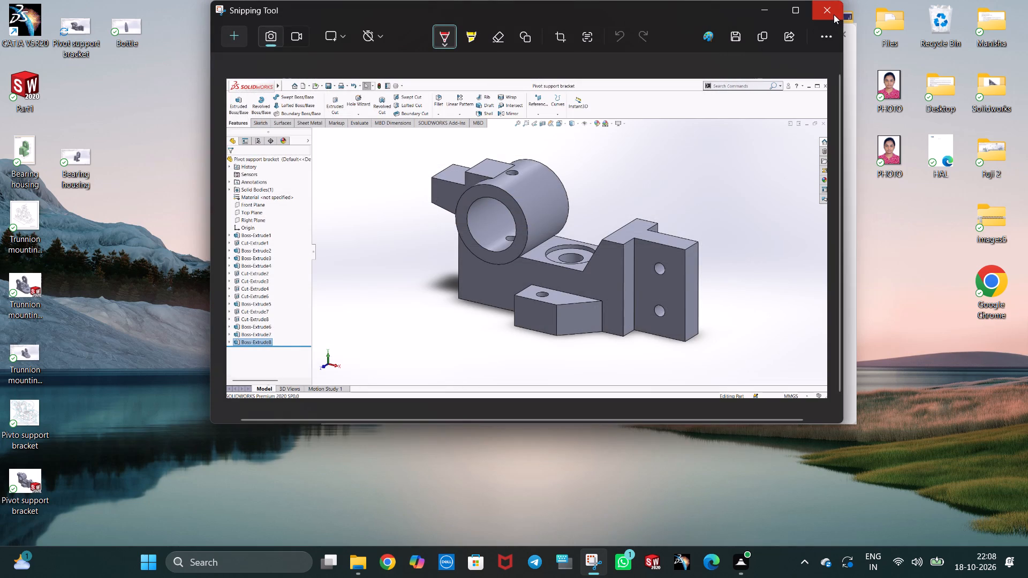